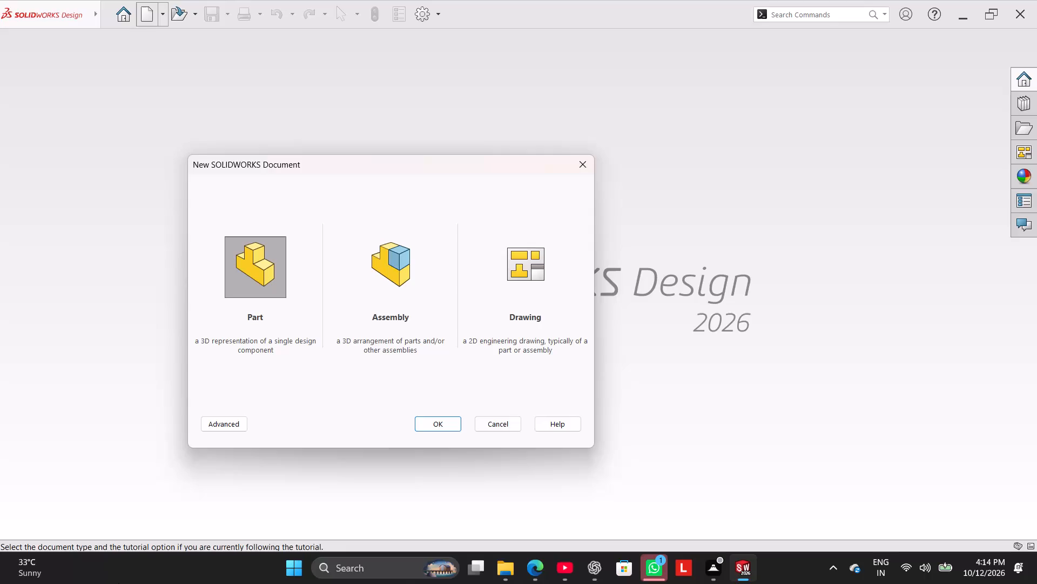
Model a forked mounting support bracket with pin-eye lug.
Create two new part documents in succession and continue in the second one.
left_click(452, 425)
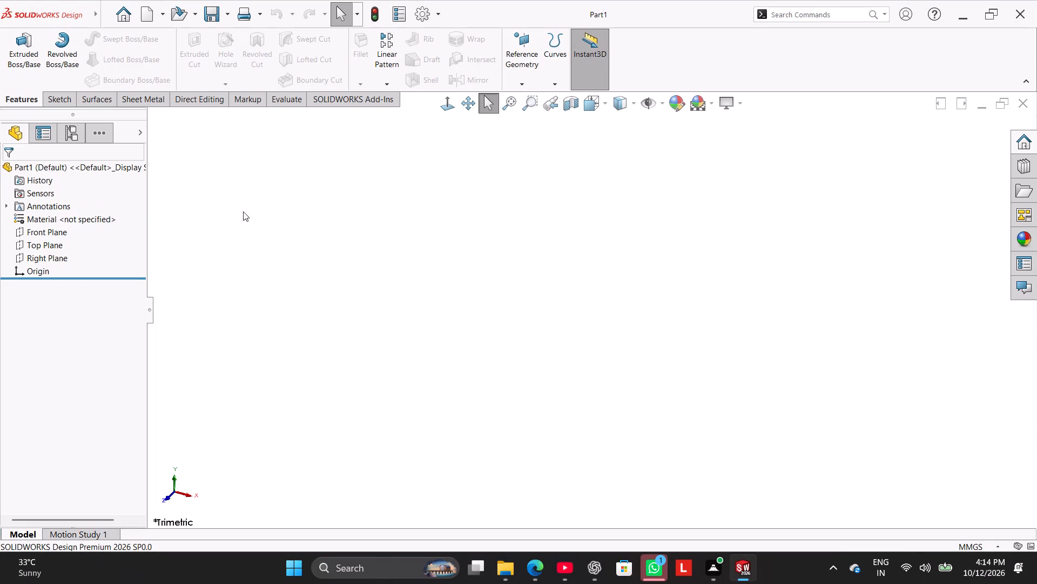
left_click(146, 13)
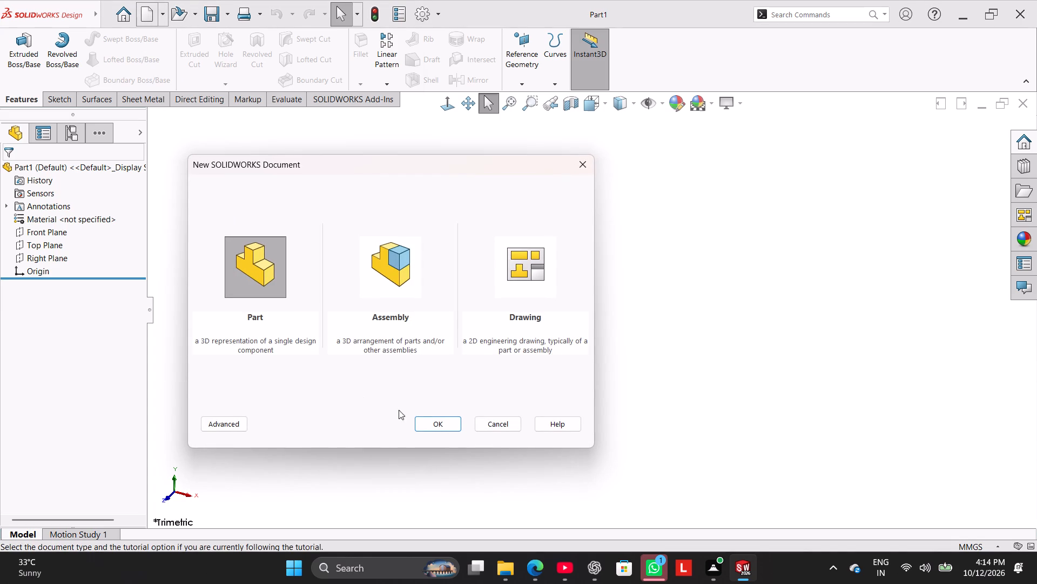
left_click(428, 423)
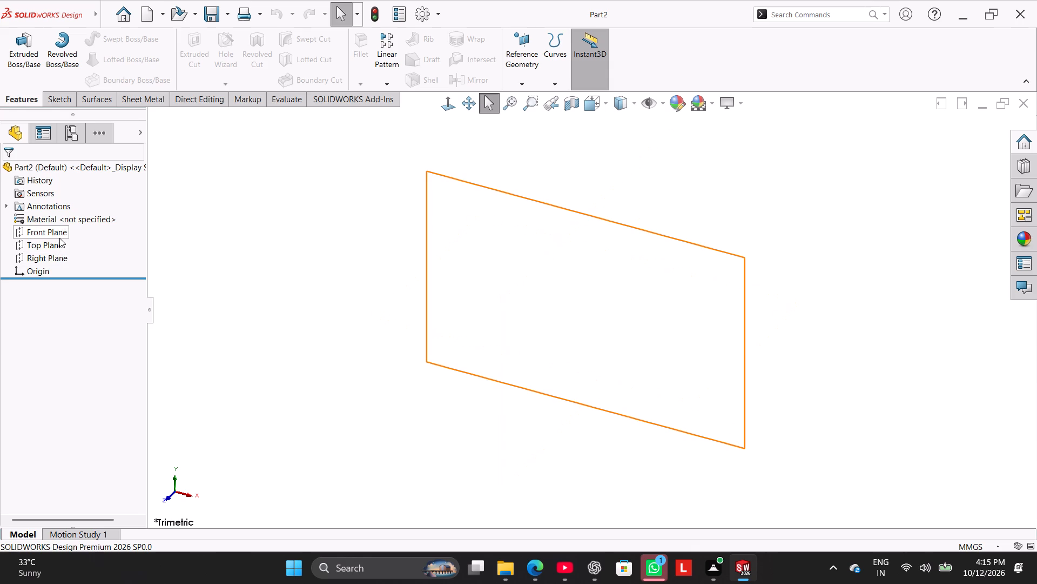
Sketch two concentric circles centred on the origin on the Front Plane, with radii of about 47 mm and 29 mm.
left_click(59, 238)
left_click(73, 225)
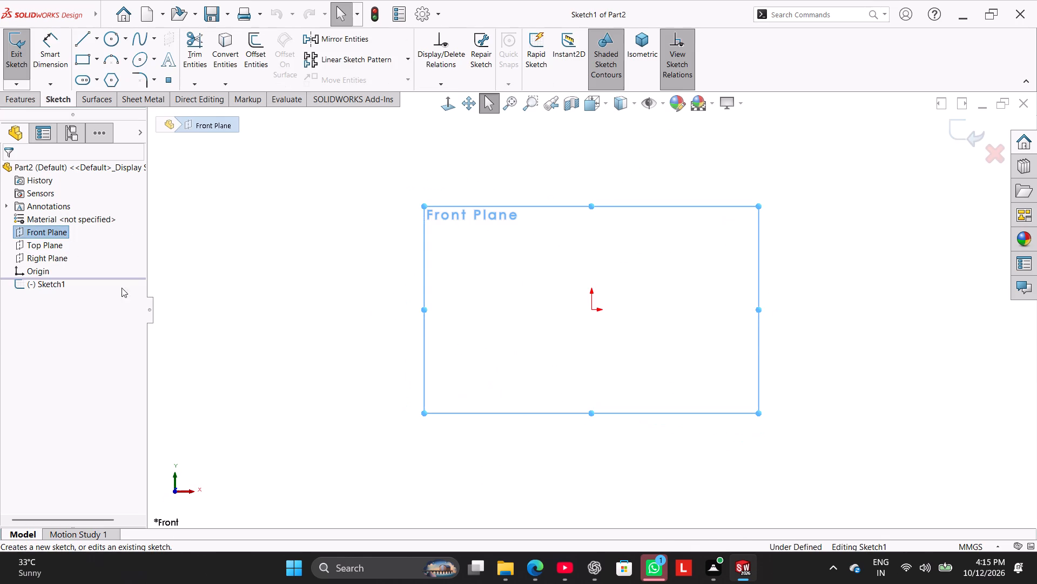
left_click(115, 39)
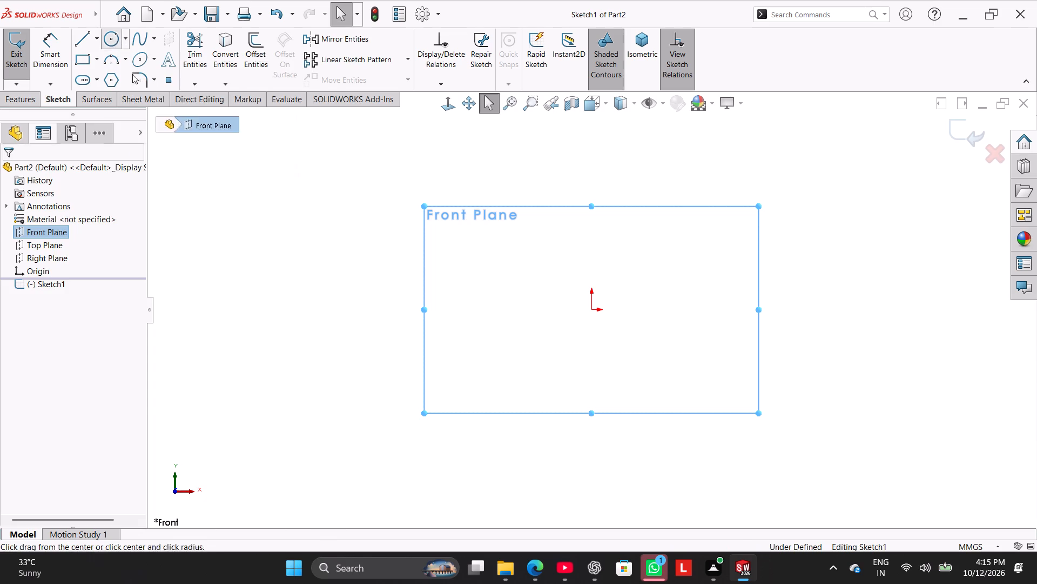
left_click(591, 310)
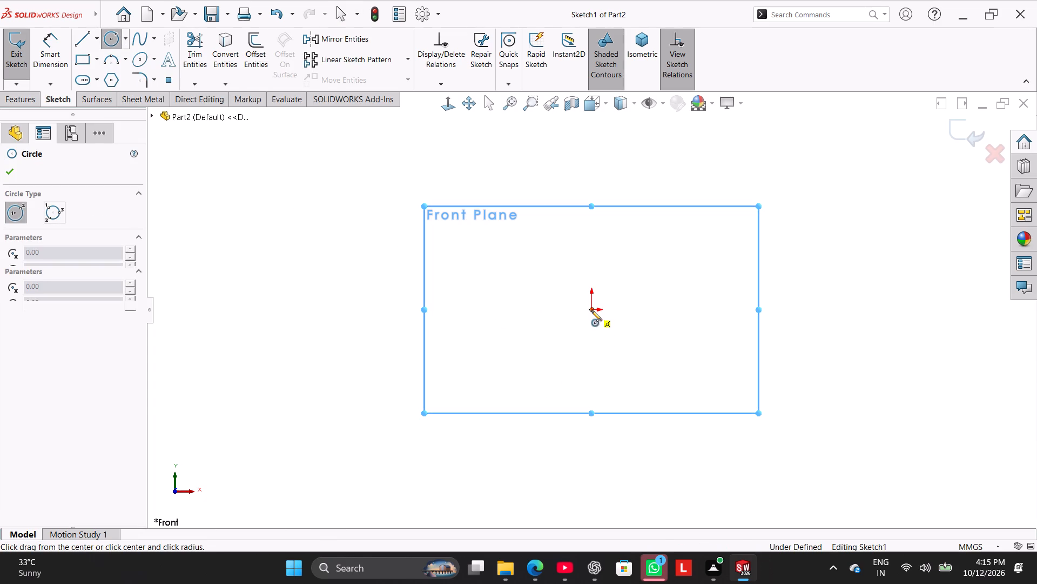
left_click(638, 386)
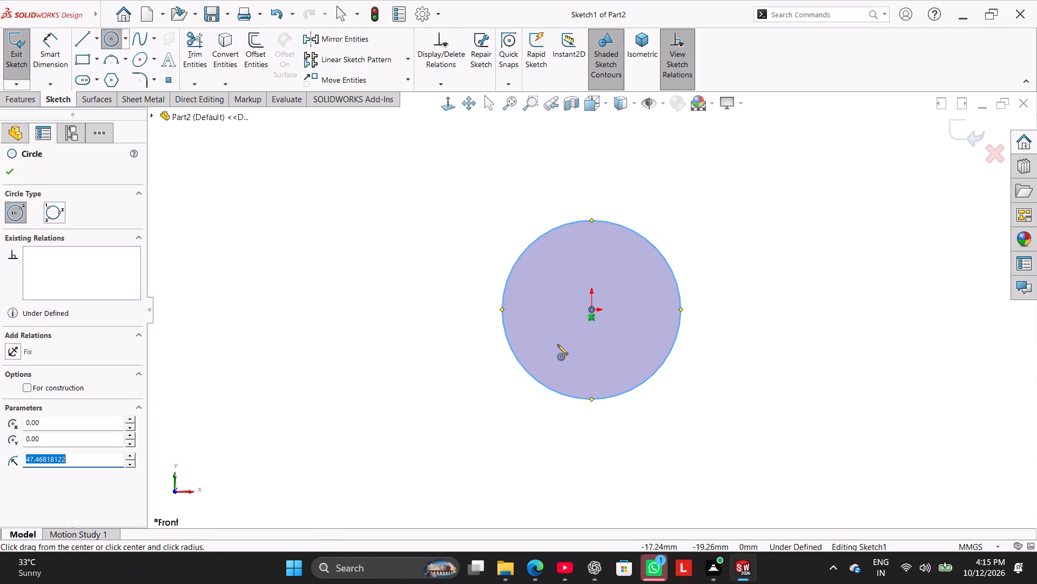
left_click(592, 310)
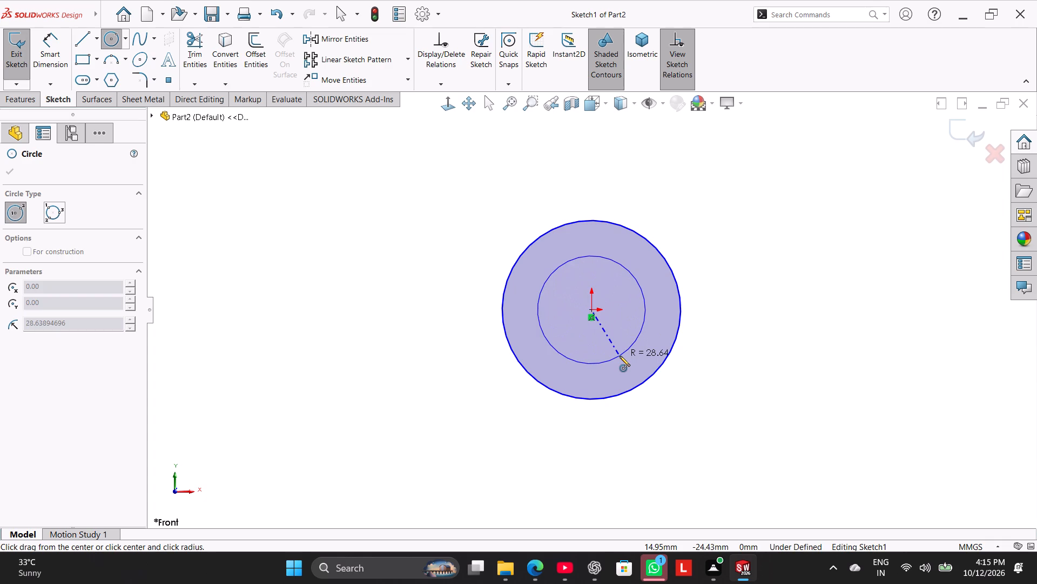
left_click(619, 356)
right_click(430, 322)
left_click(462, 333)
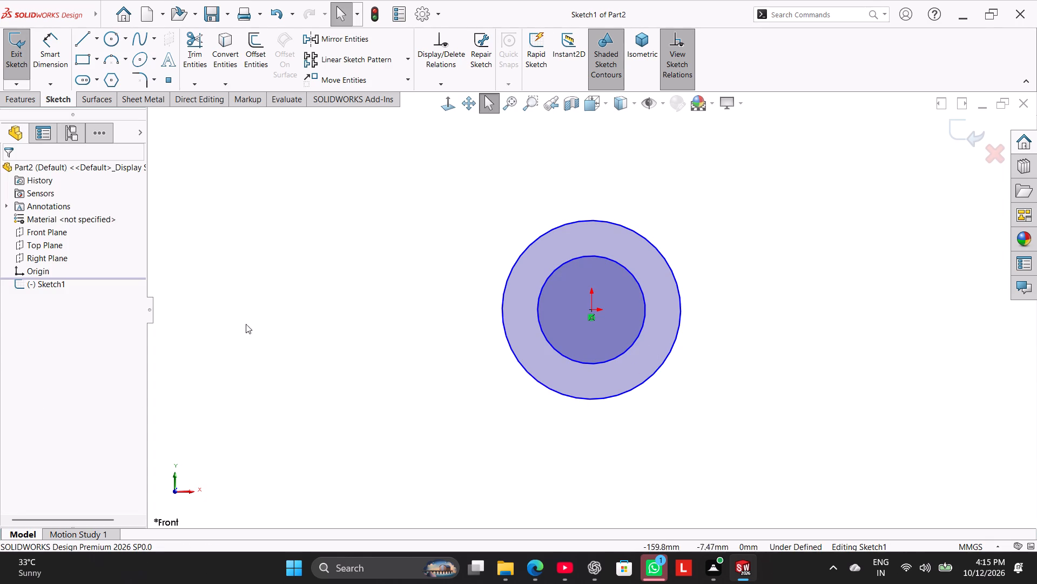
Dimension the outer circle with a diameter of 30 mm.
left_click_drag(62, 50, 66, 57)
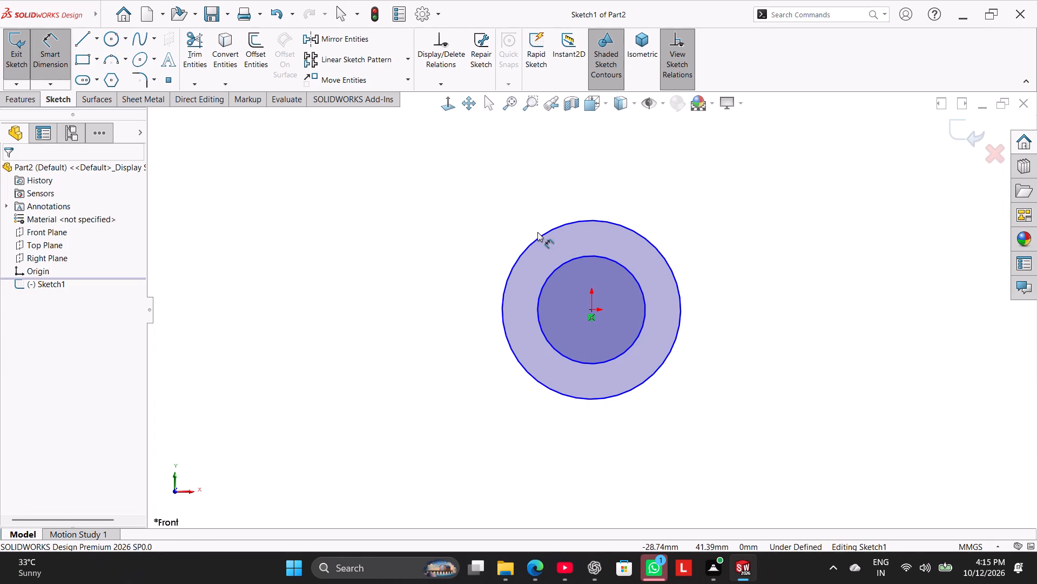
left_click(541, 237)
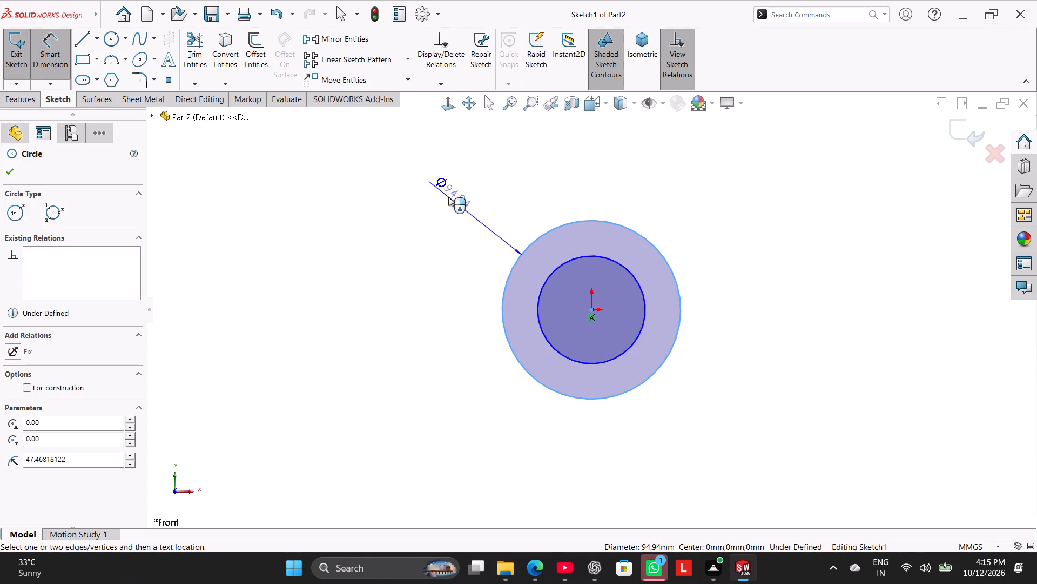
left_click(448, 197)
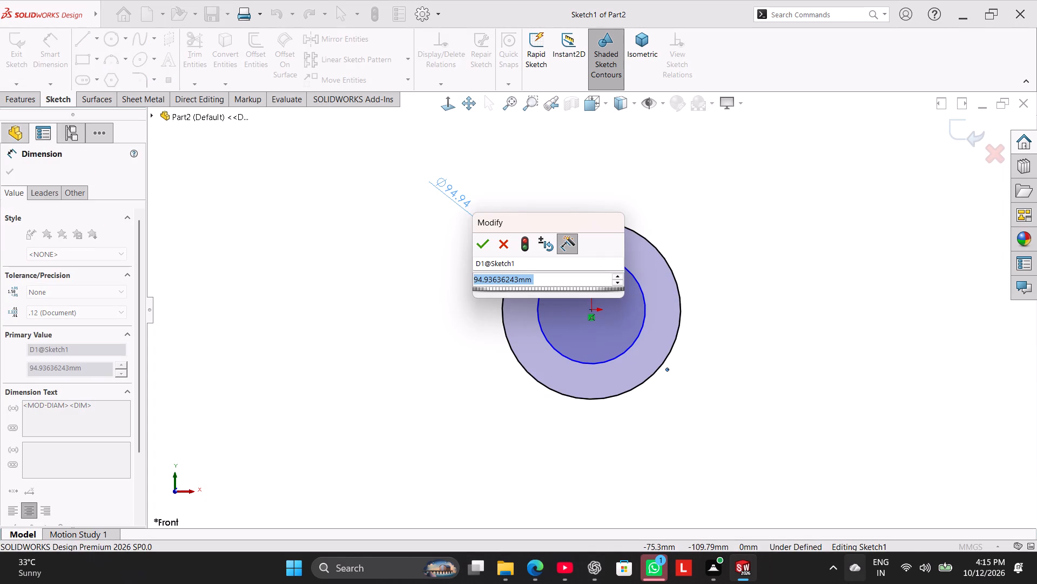
type("30")
key("Return")
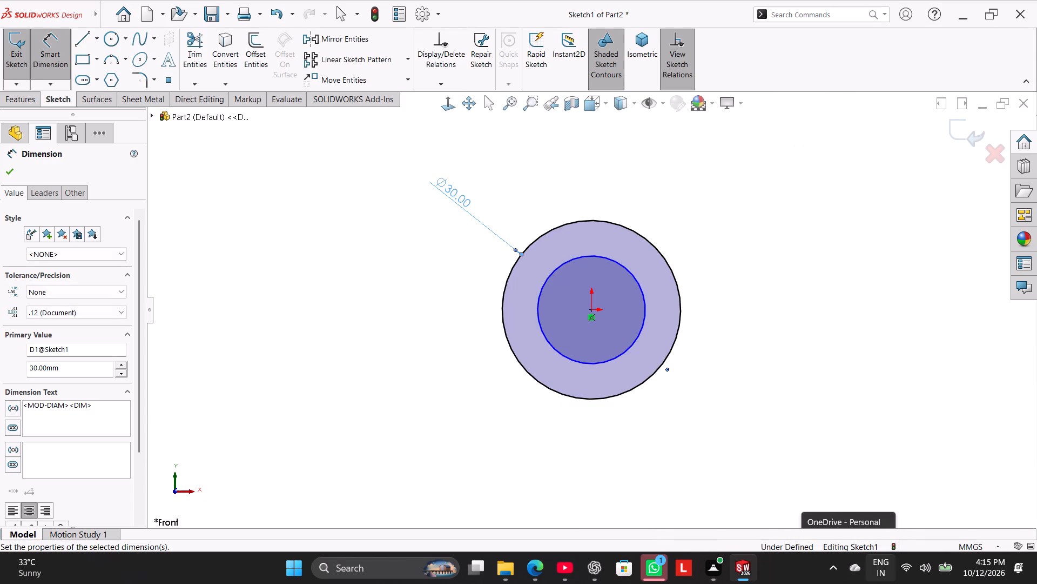
Dimension the inner circle with a diameter of 15 mm.
left_click(537, 323)
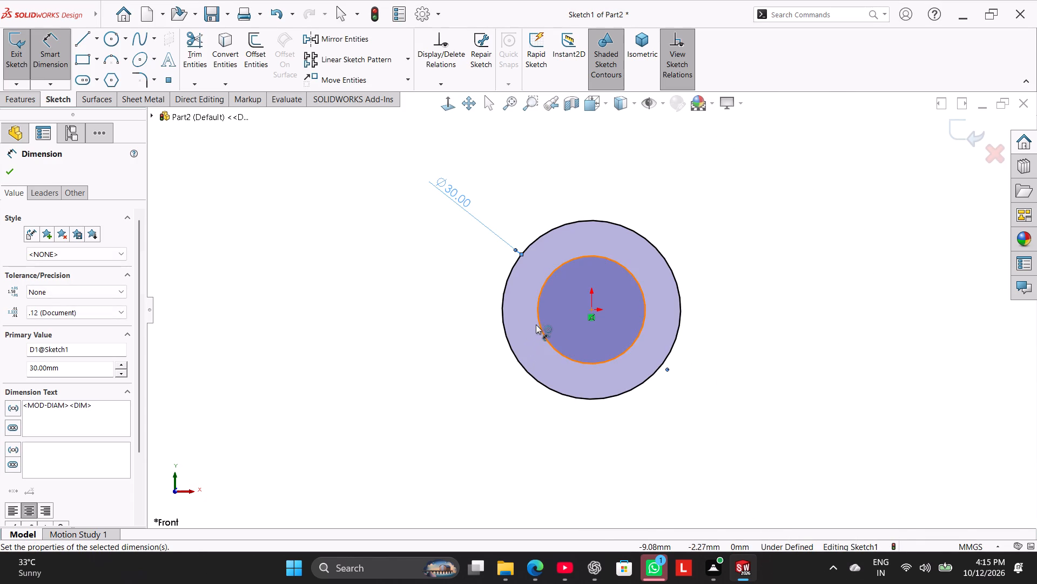
left_click(422, 388)
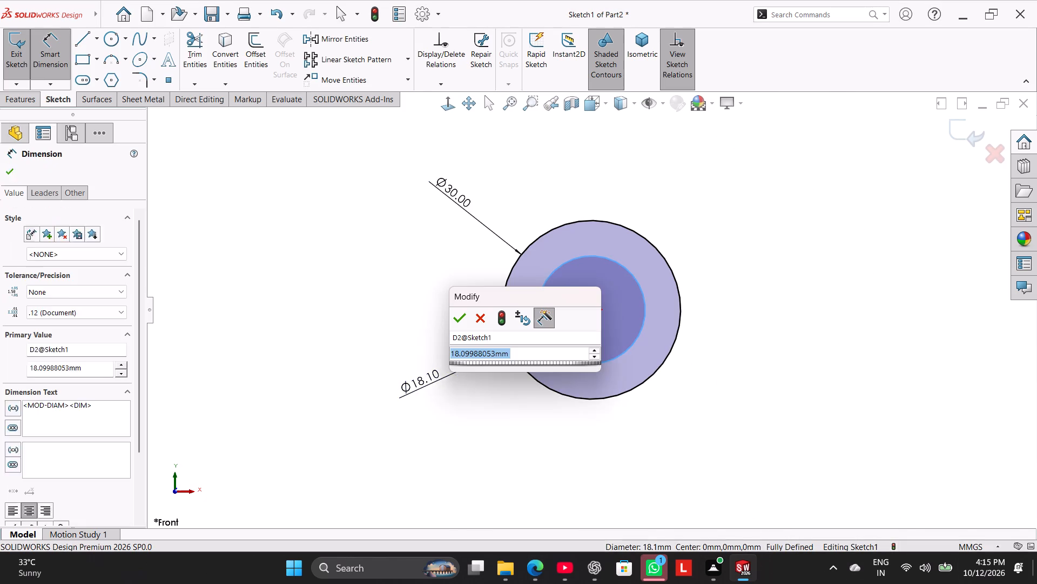
key("1")
key("5")
key("Return")
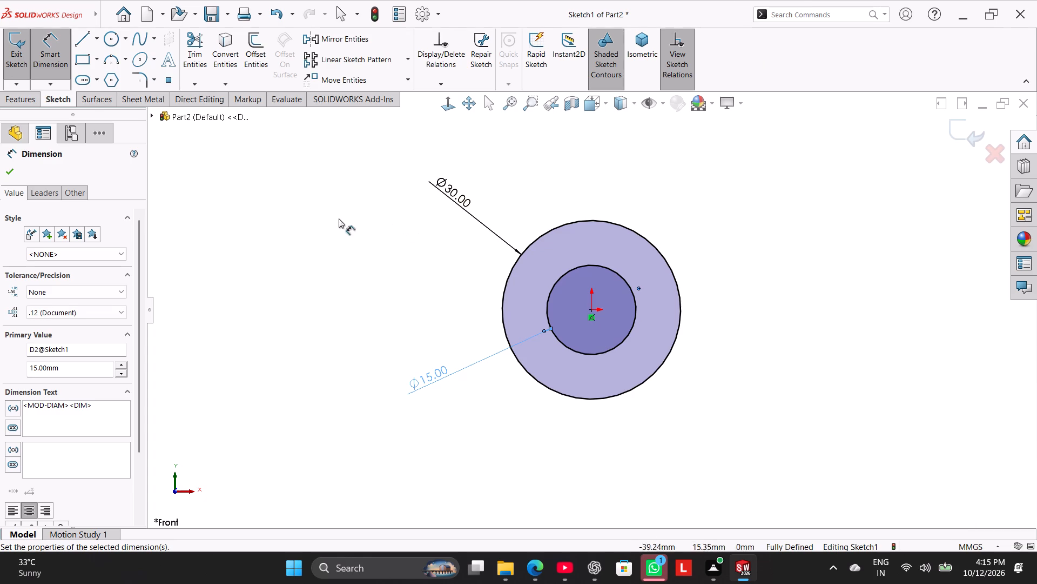
Extrude the ring profile as a boss with the Mid Plane end condition and a depth of 20 mm.
left_click(15, 104)
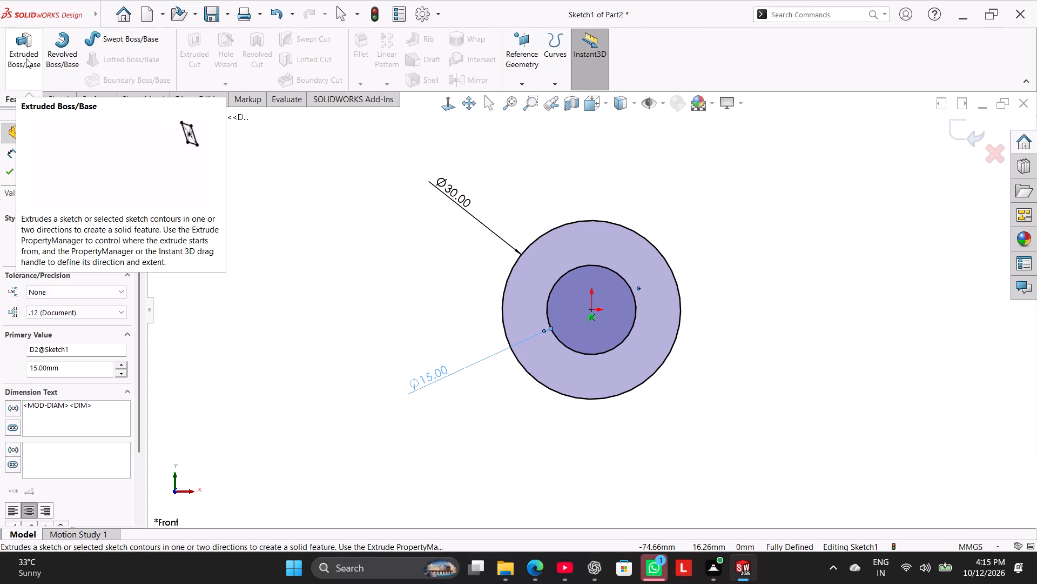
left_click(26, 58)
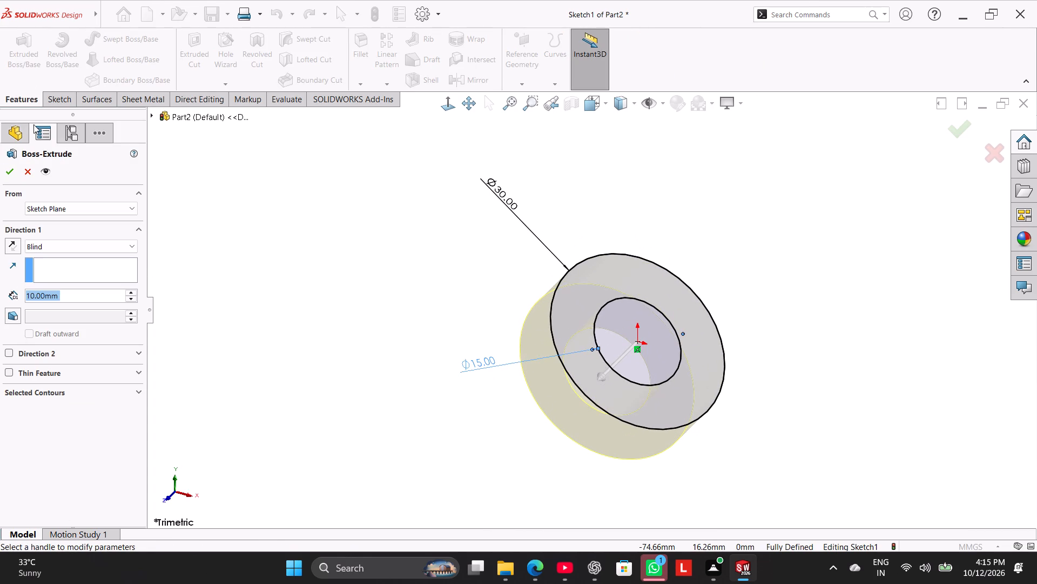
left_click(78, 245)
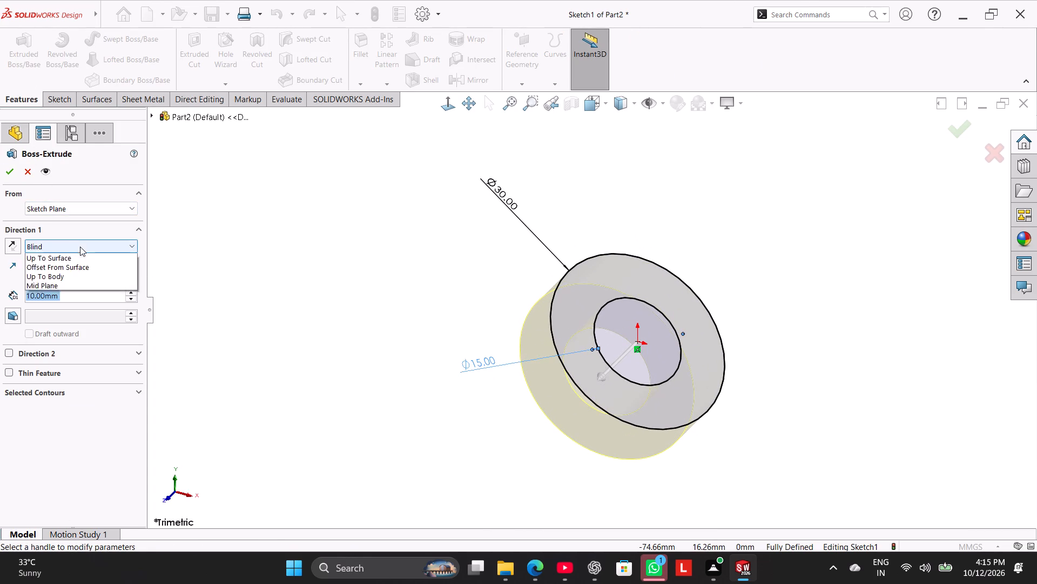
left_click(90, 303)
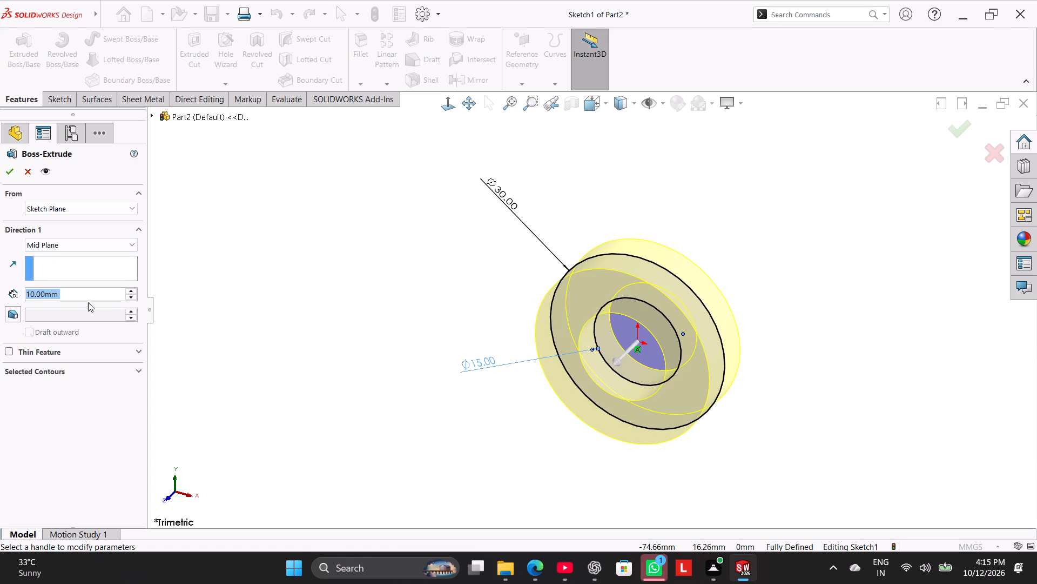
type("20")
key("Return")
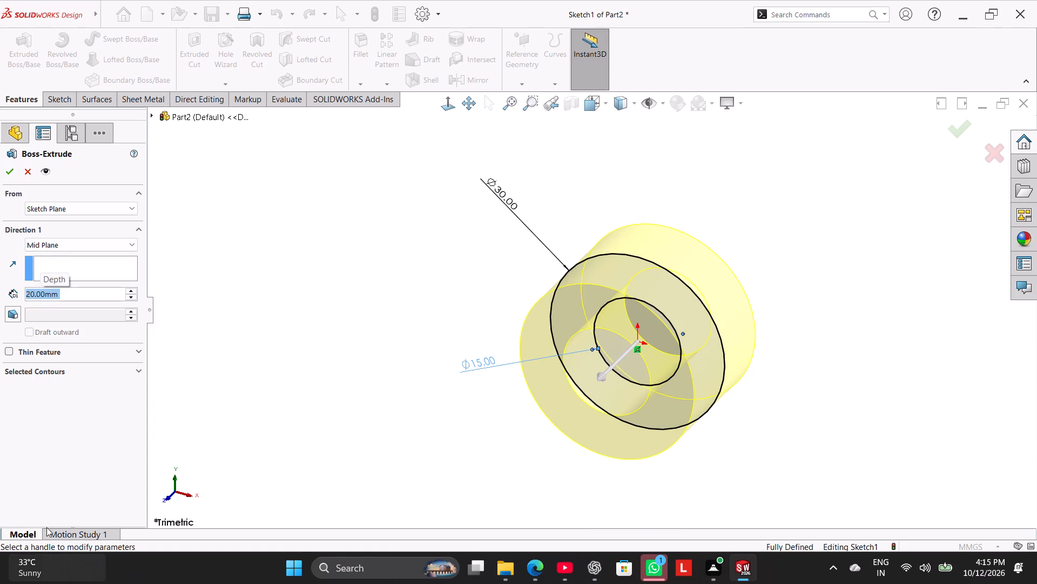
left_click(8, 171)
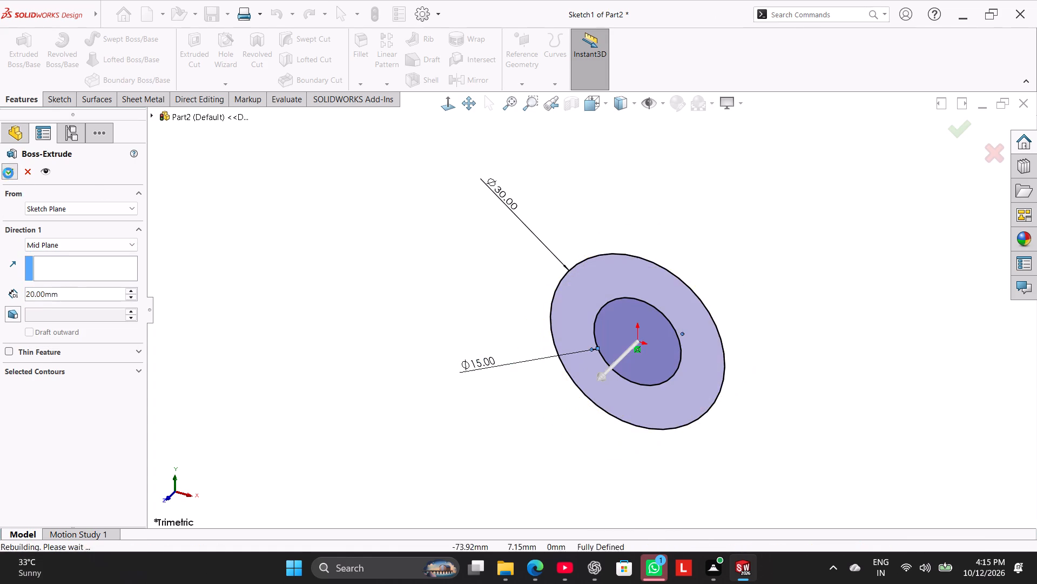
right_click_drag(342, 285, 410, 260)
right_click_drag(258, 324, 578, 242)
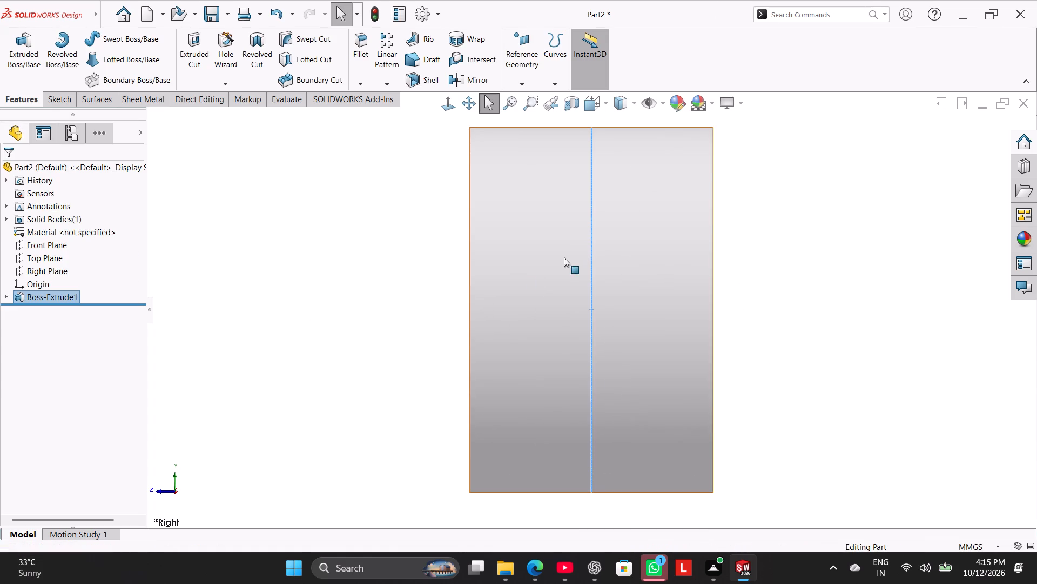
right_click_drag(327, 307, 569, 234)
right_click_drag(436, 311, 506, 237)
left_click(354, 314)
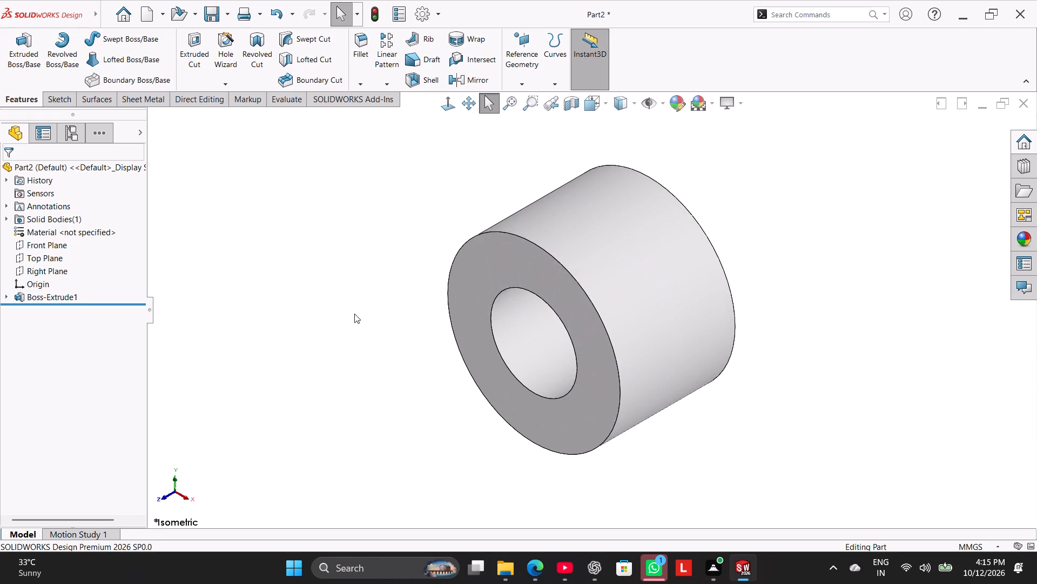
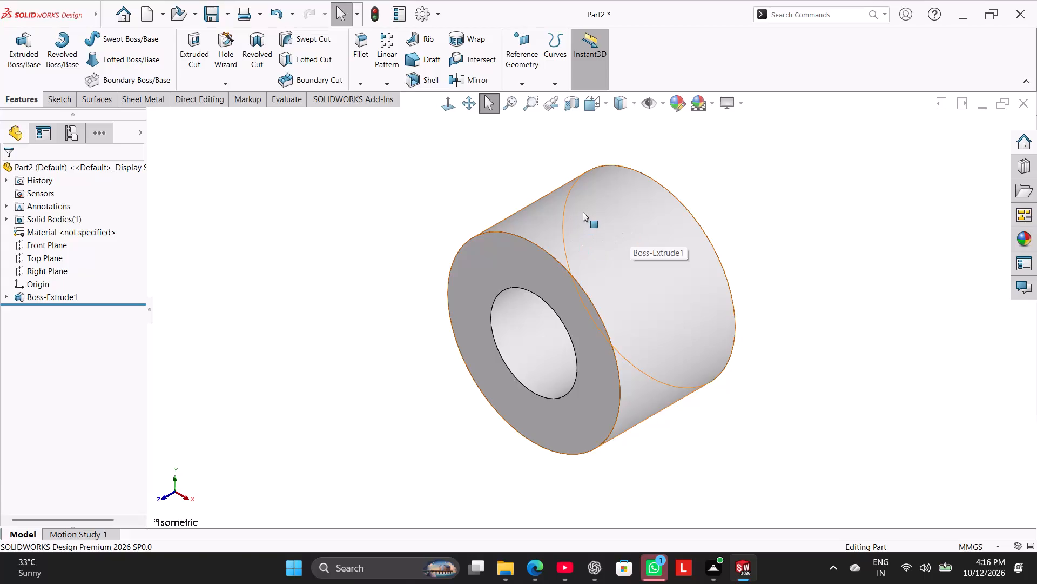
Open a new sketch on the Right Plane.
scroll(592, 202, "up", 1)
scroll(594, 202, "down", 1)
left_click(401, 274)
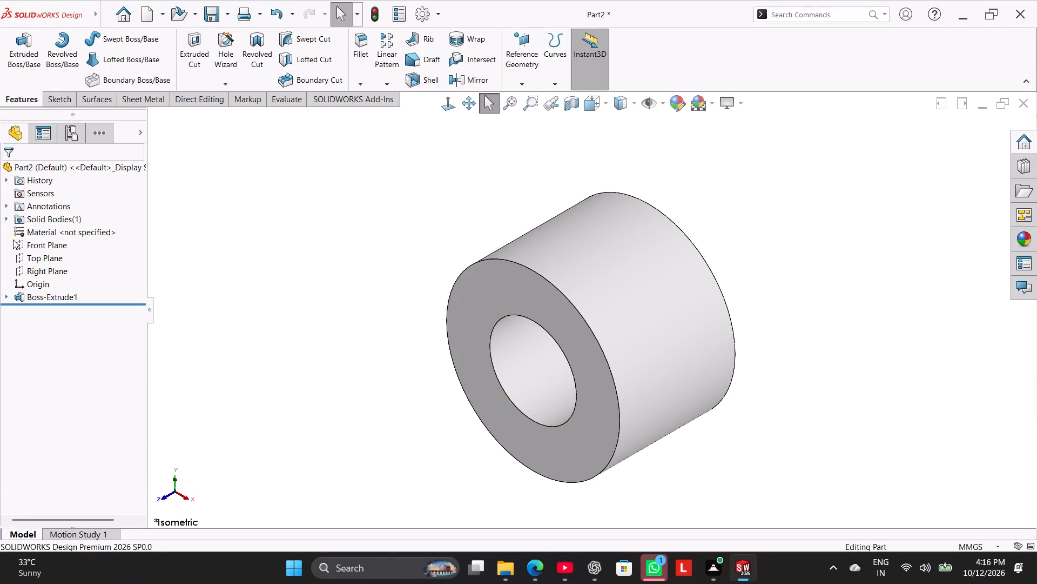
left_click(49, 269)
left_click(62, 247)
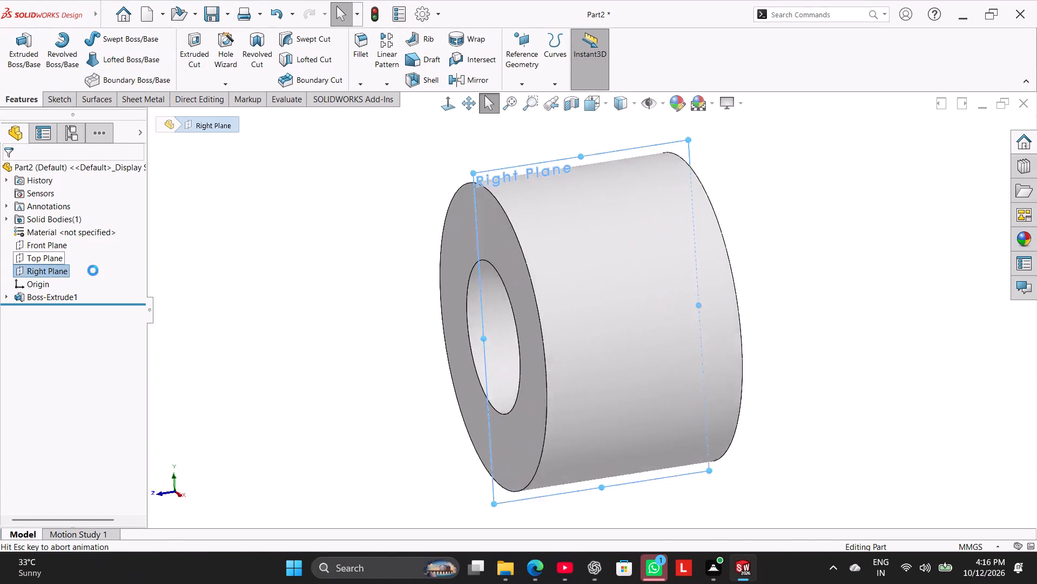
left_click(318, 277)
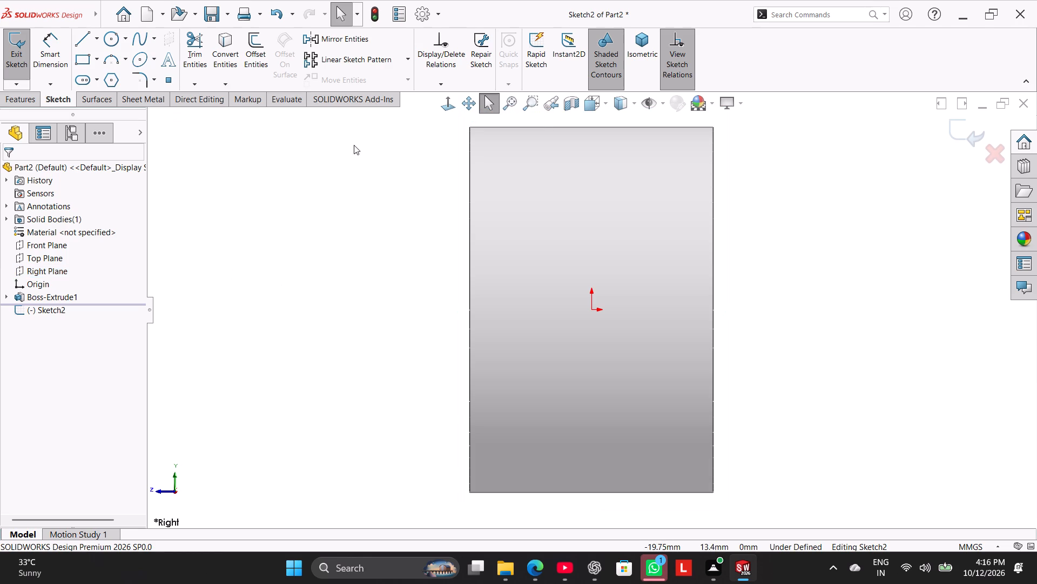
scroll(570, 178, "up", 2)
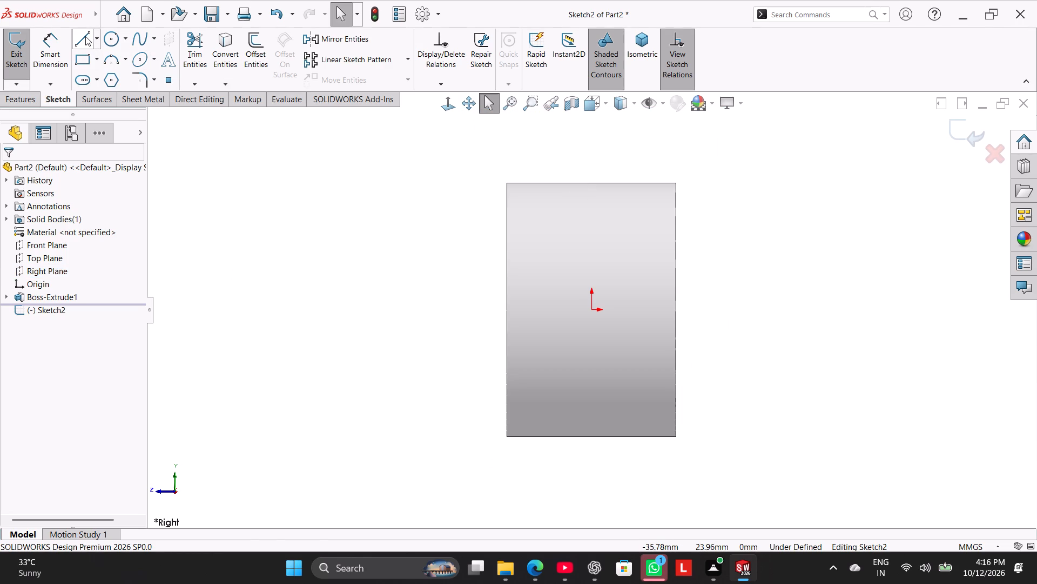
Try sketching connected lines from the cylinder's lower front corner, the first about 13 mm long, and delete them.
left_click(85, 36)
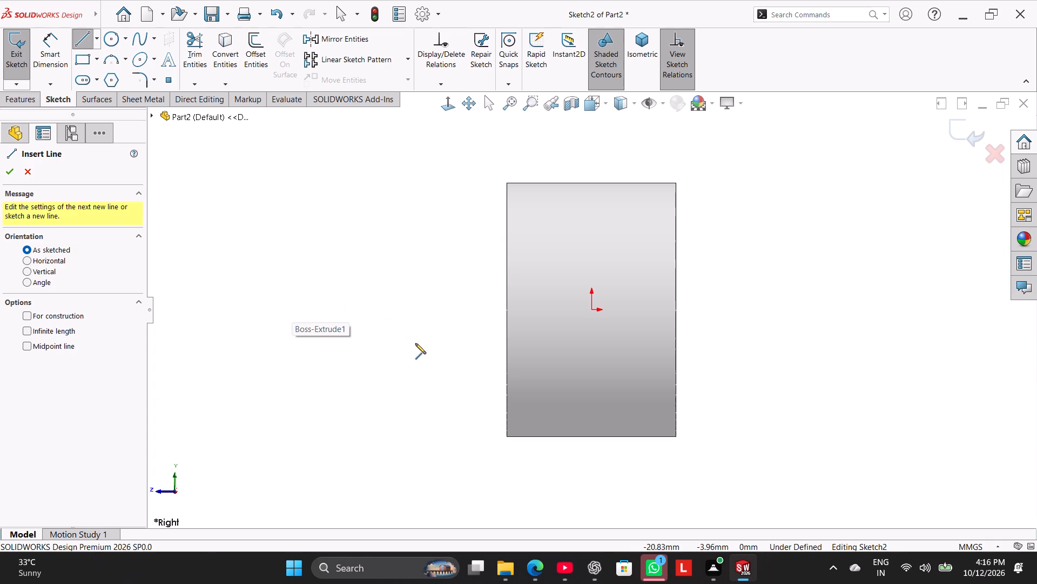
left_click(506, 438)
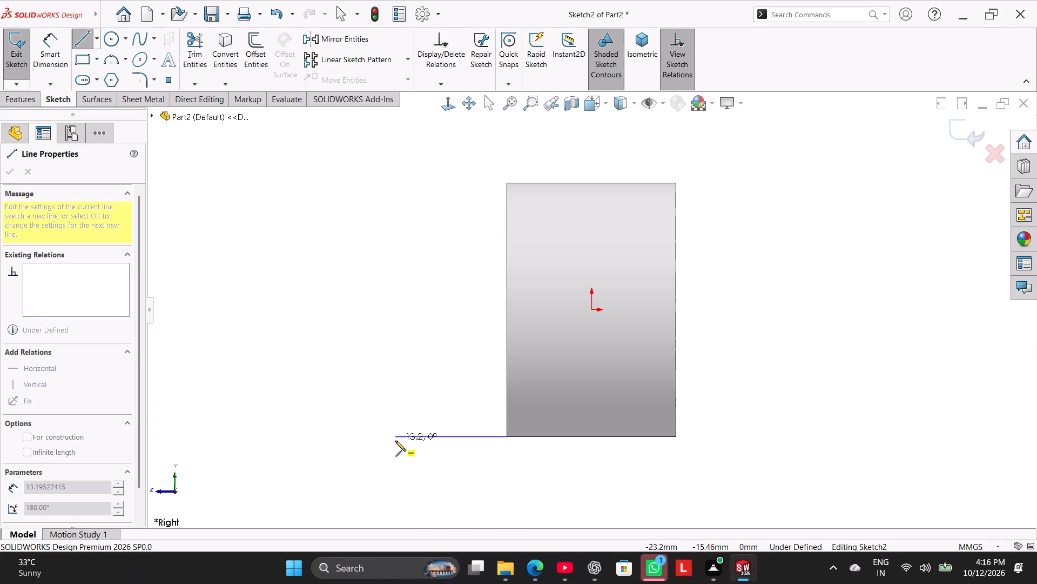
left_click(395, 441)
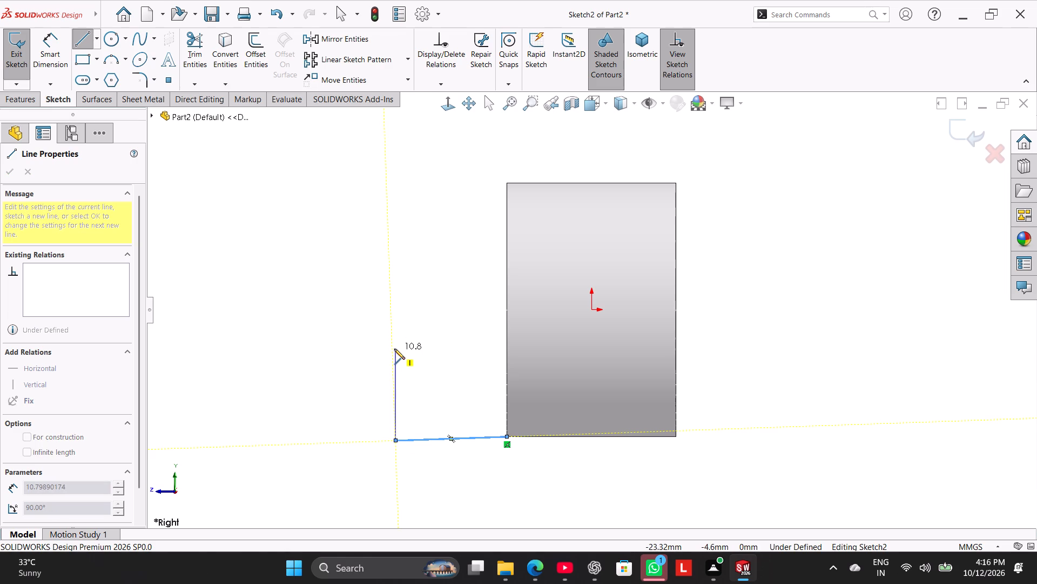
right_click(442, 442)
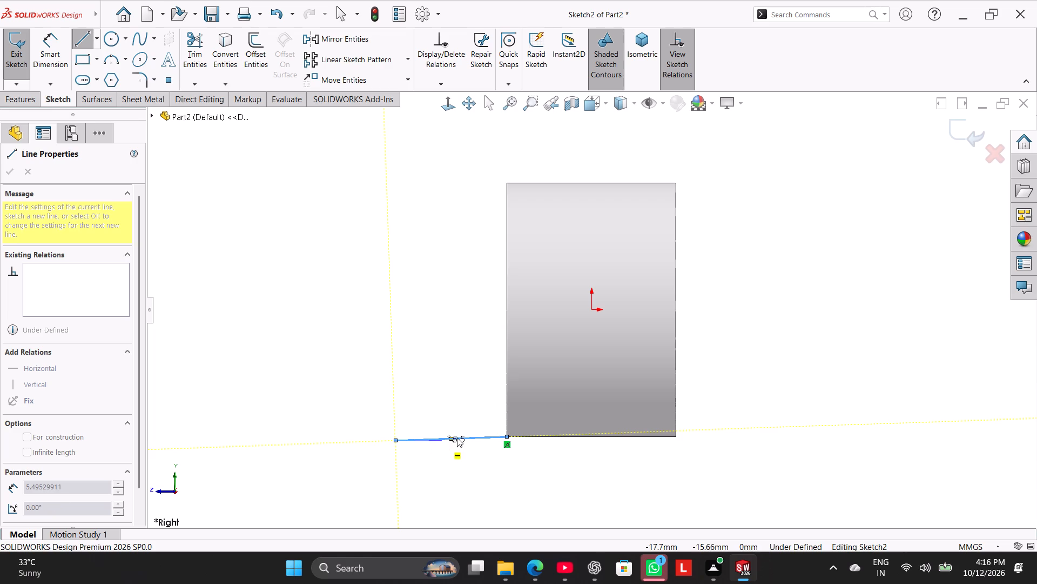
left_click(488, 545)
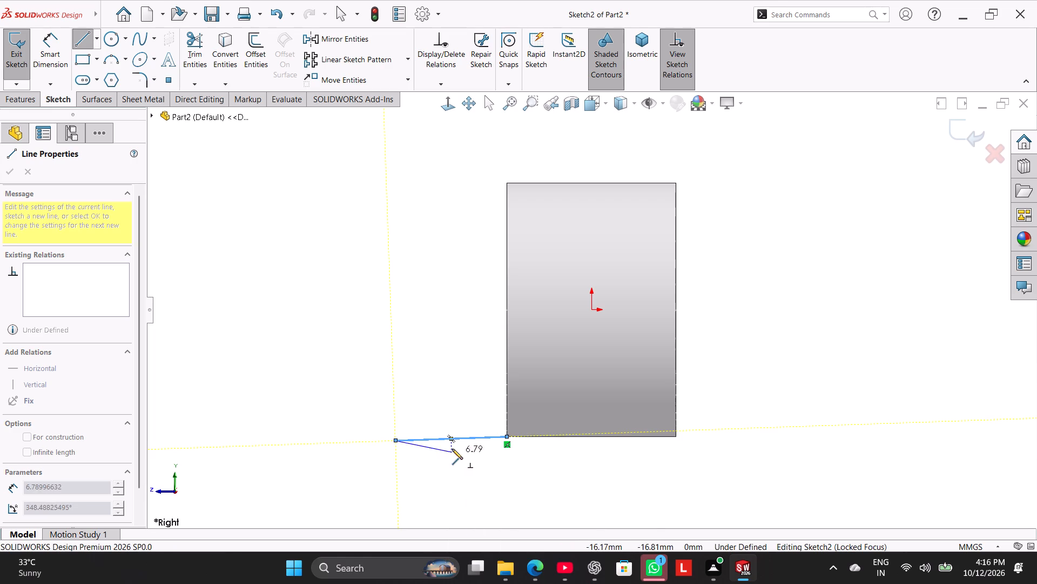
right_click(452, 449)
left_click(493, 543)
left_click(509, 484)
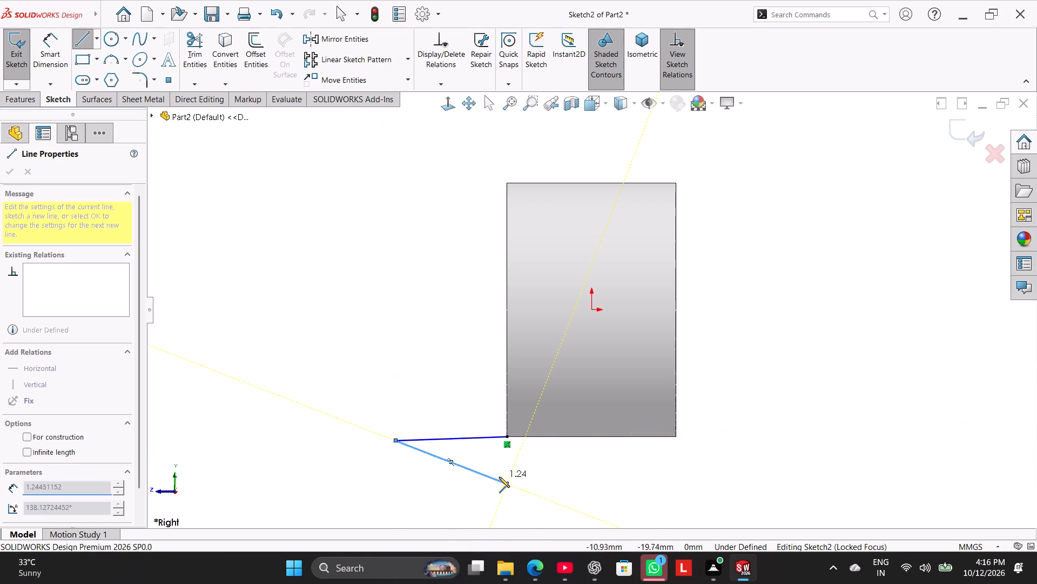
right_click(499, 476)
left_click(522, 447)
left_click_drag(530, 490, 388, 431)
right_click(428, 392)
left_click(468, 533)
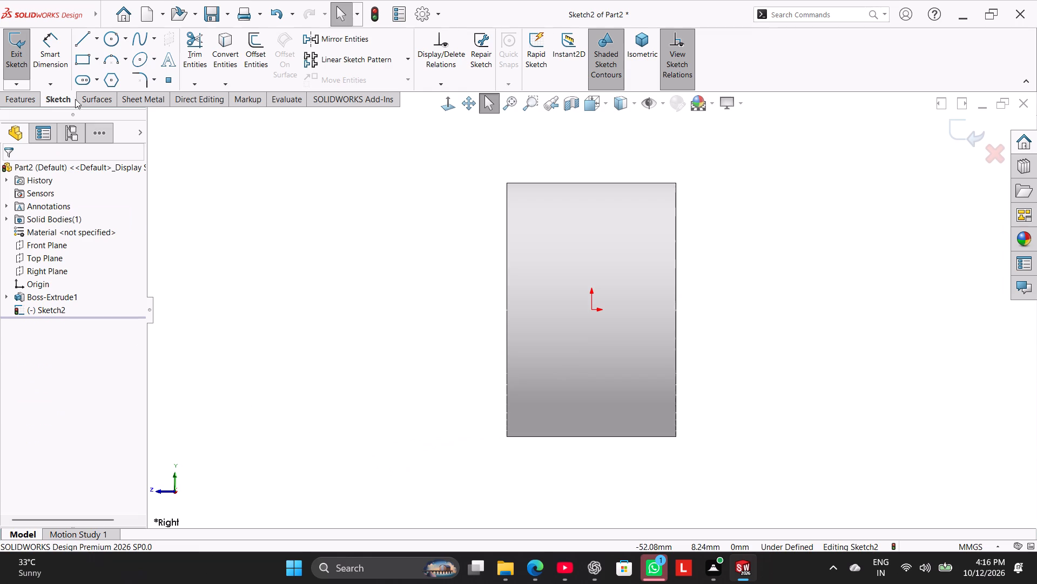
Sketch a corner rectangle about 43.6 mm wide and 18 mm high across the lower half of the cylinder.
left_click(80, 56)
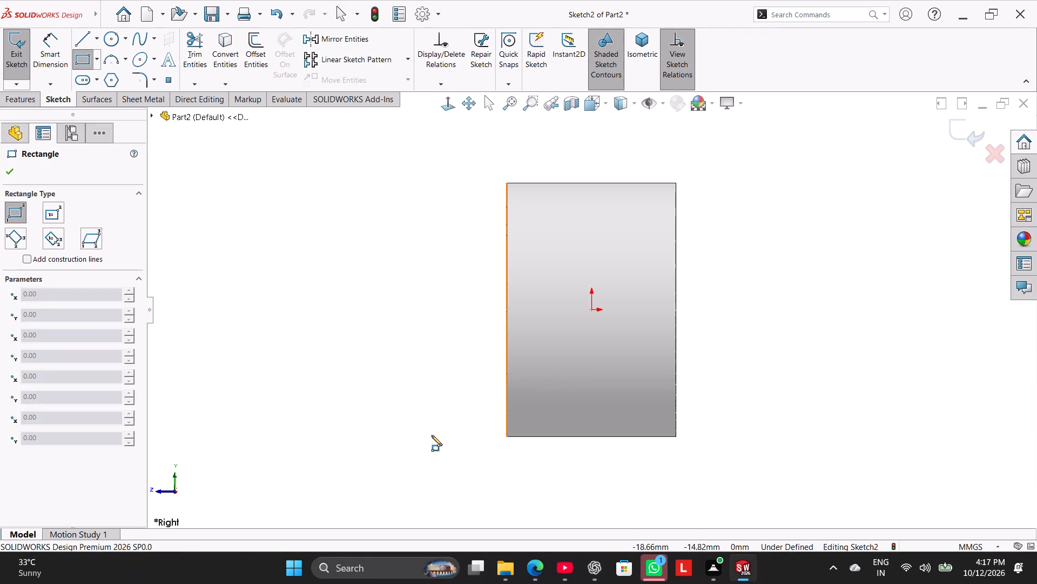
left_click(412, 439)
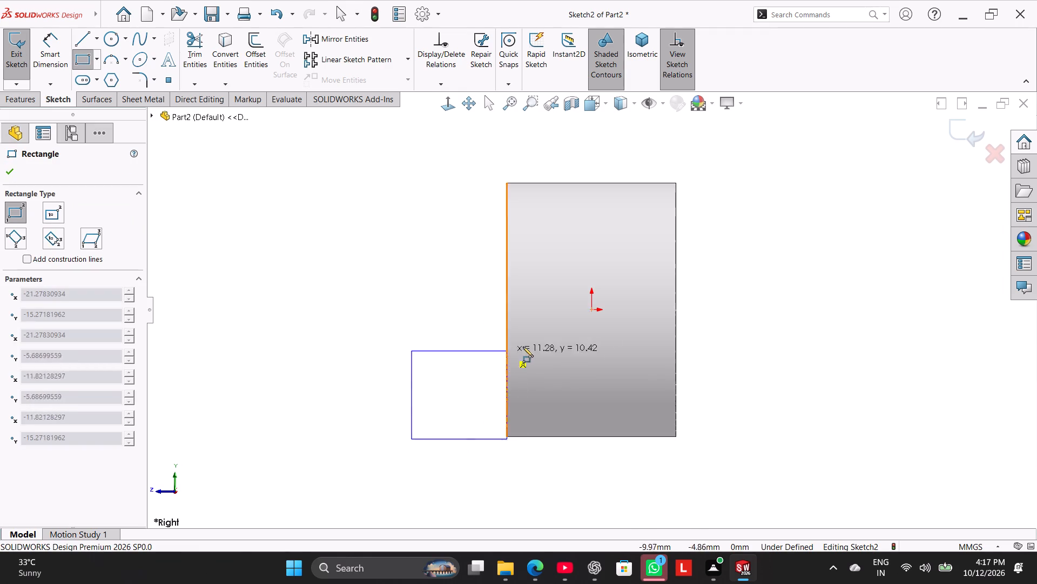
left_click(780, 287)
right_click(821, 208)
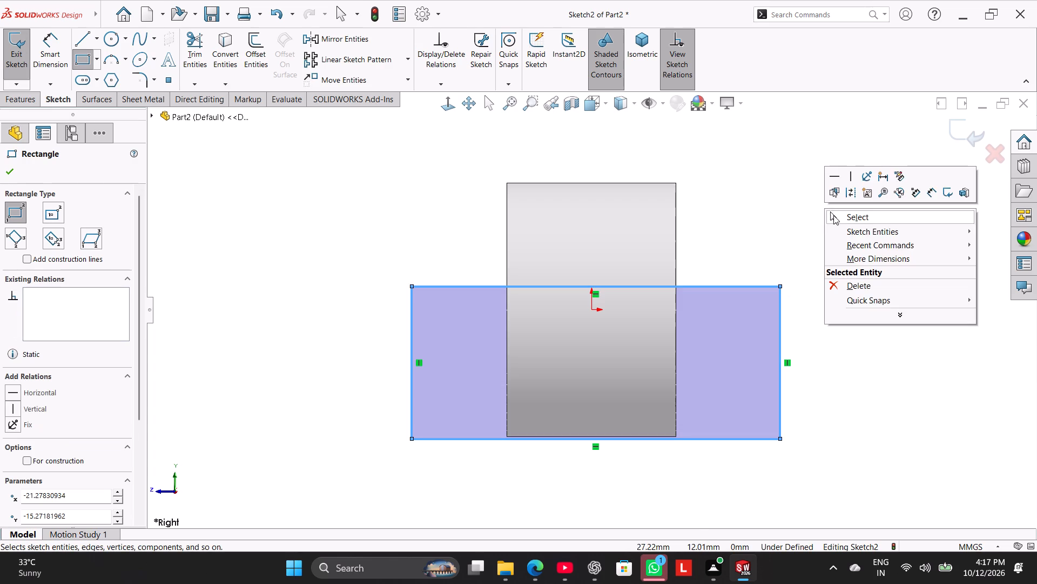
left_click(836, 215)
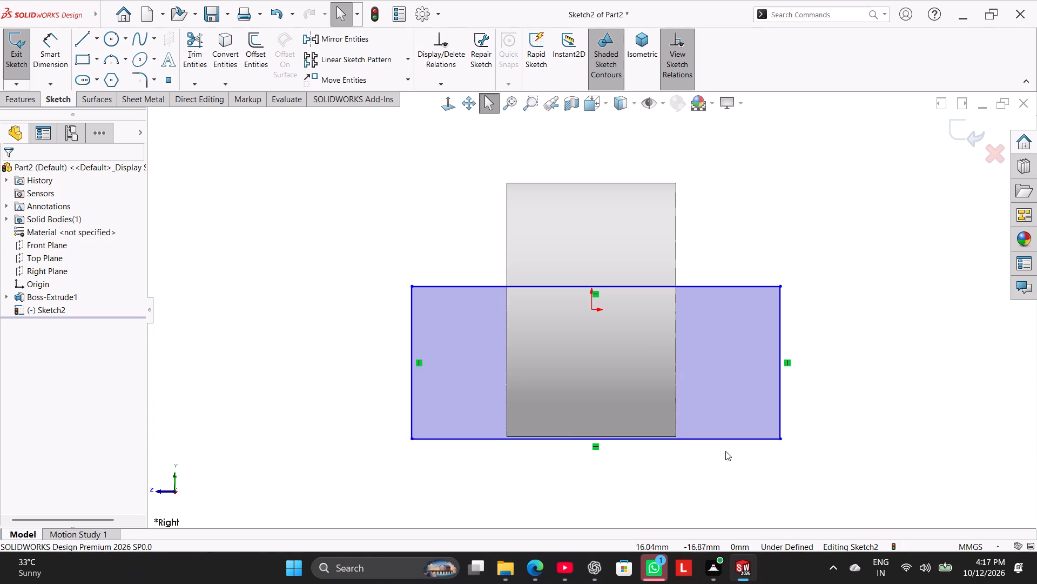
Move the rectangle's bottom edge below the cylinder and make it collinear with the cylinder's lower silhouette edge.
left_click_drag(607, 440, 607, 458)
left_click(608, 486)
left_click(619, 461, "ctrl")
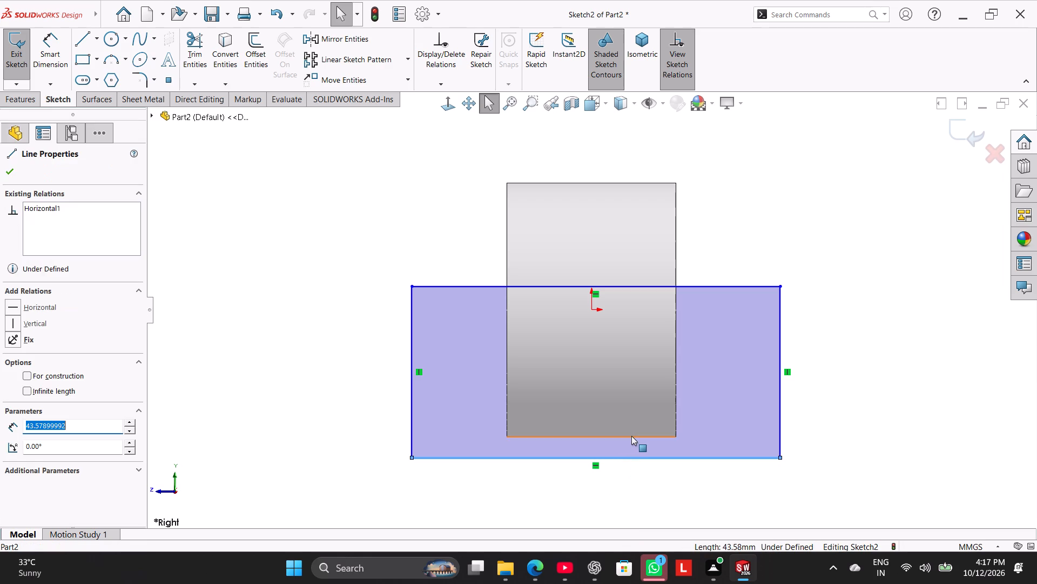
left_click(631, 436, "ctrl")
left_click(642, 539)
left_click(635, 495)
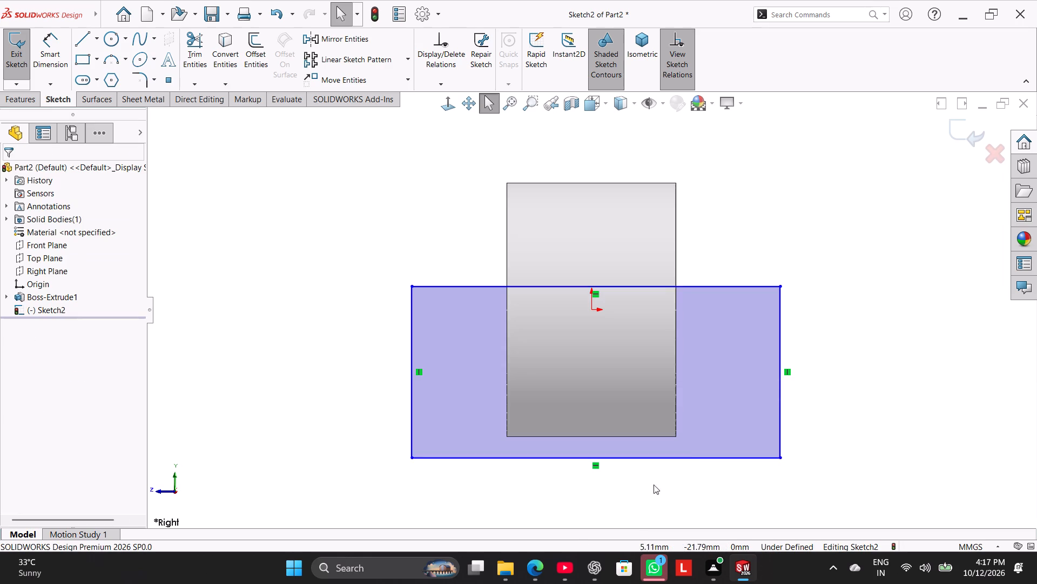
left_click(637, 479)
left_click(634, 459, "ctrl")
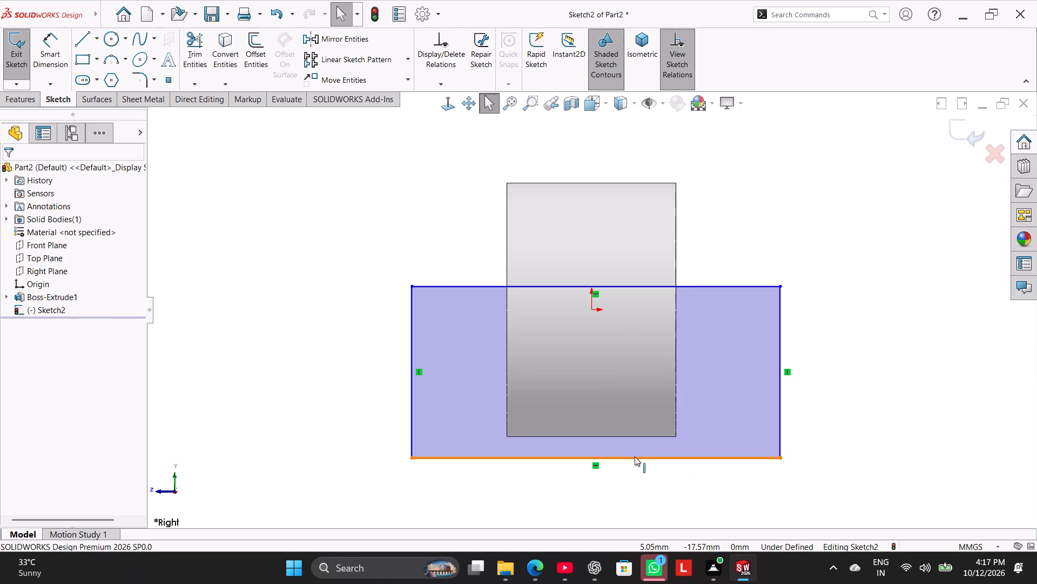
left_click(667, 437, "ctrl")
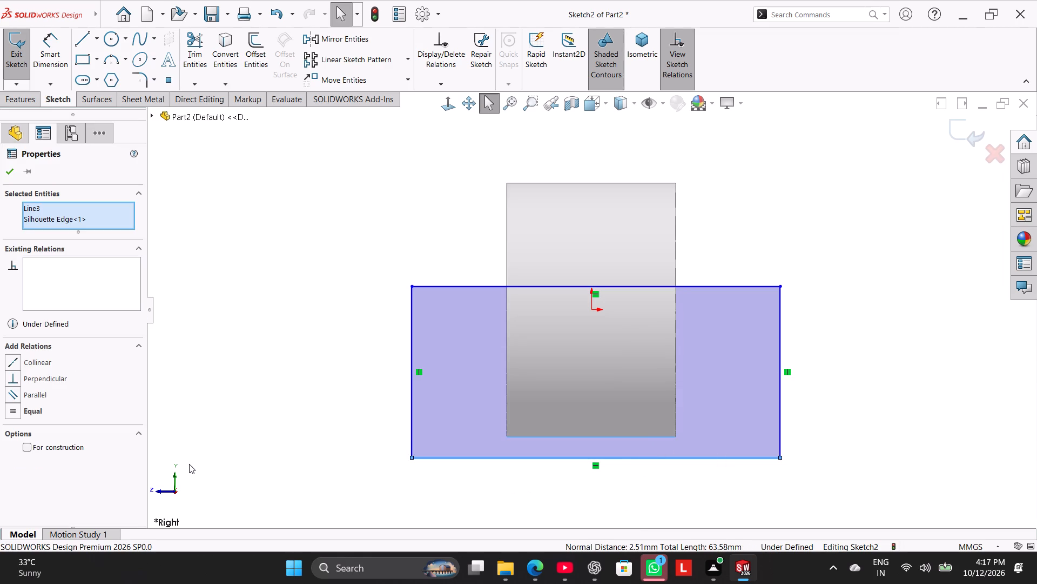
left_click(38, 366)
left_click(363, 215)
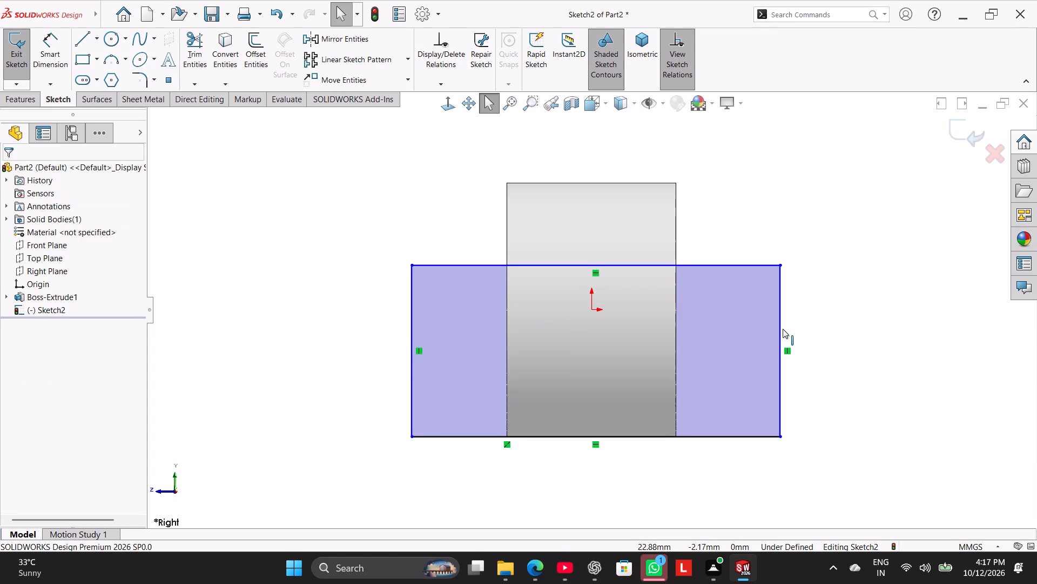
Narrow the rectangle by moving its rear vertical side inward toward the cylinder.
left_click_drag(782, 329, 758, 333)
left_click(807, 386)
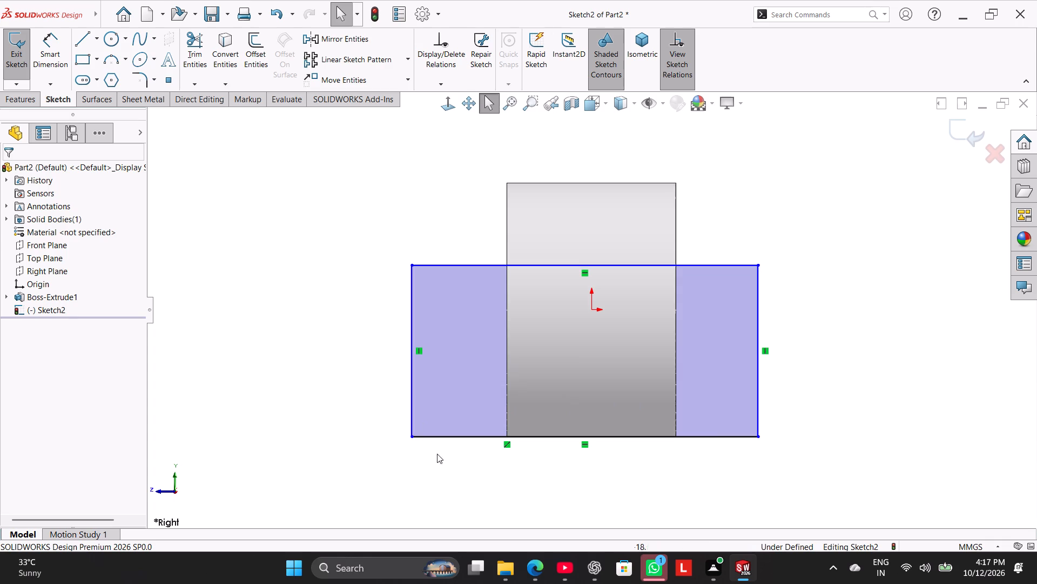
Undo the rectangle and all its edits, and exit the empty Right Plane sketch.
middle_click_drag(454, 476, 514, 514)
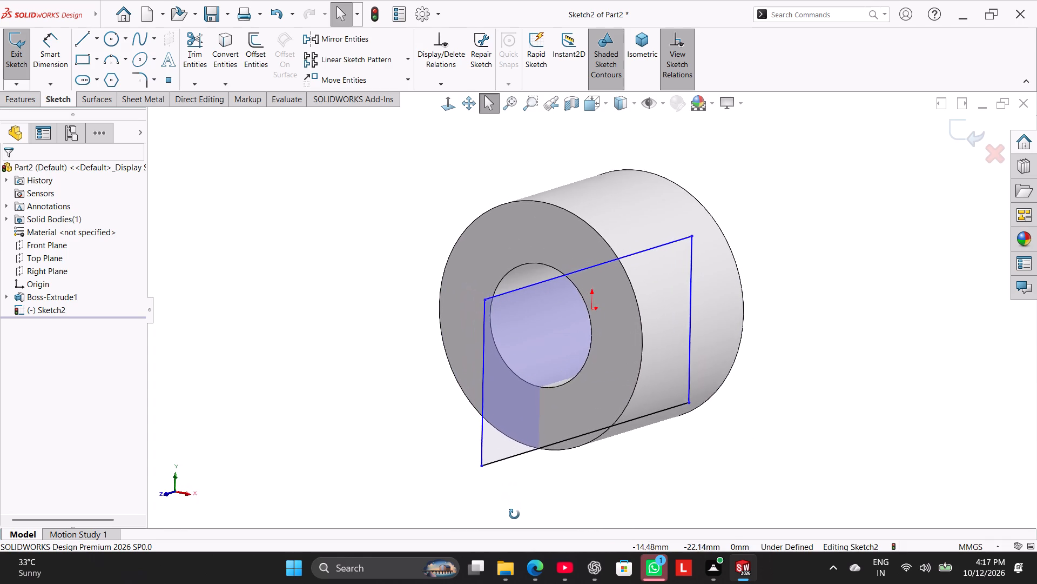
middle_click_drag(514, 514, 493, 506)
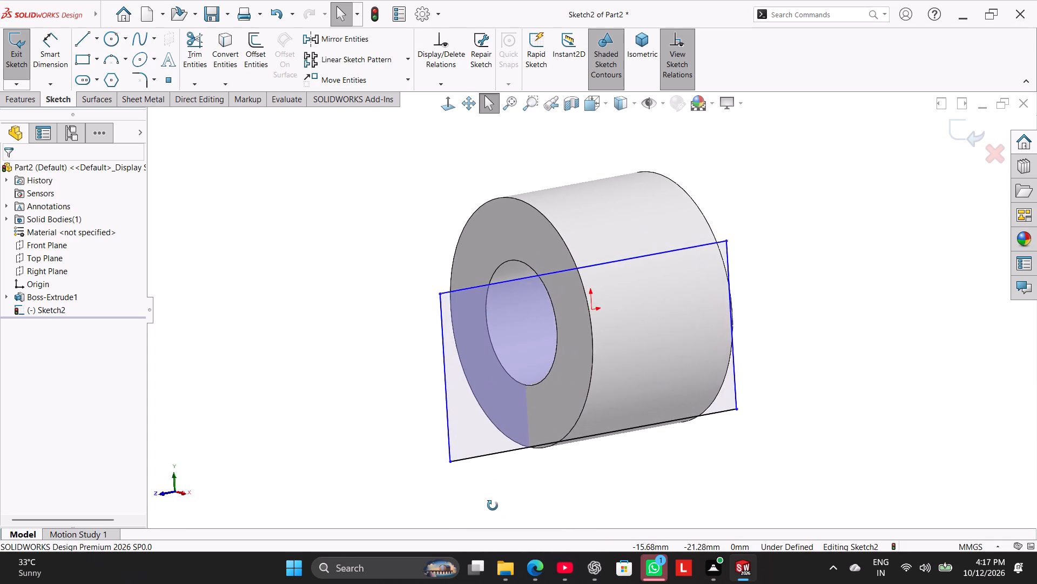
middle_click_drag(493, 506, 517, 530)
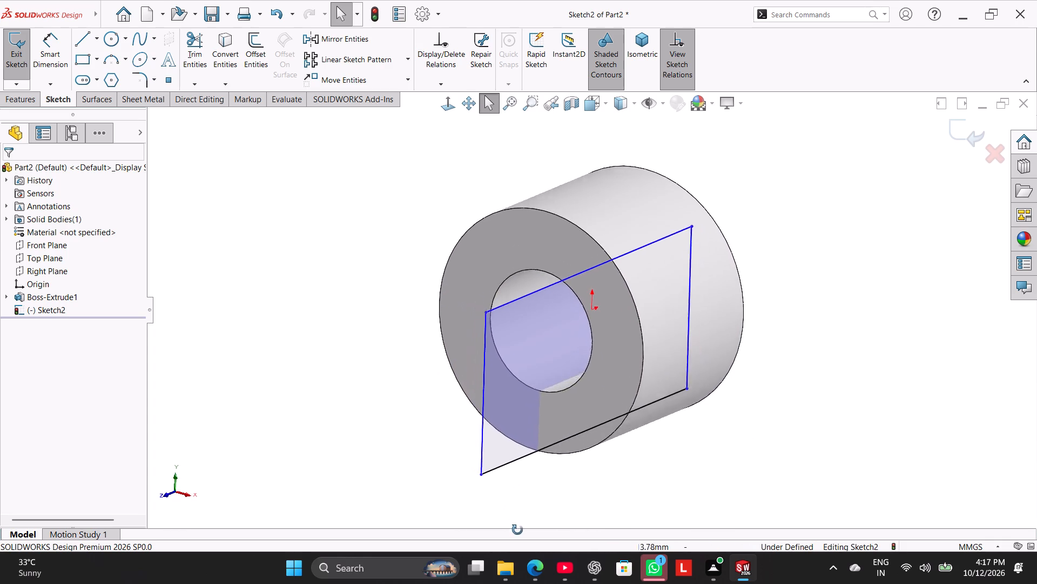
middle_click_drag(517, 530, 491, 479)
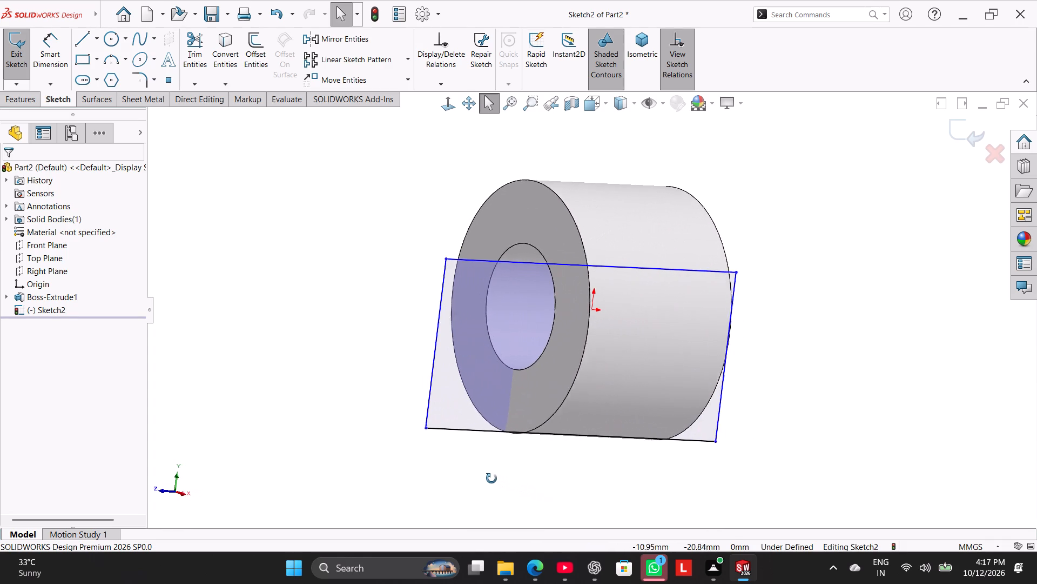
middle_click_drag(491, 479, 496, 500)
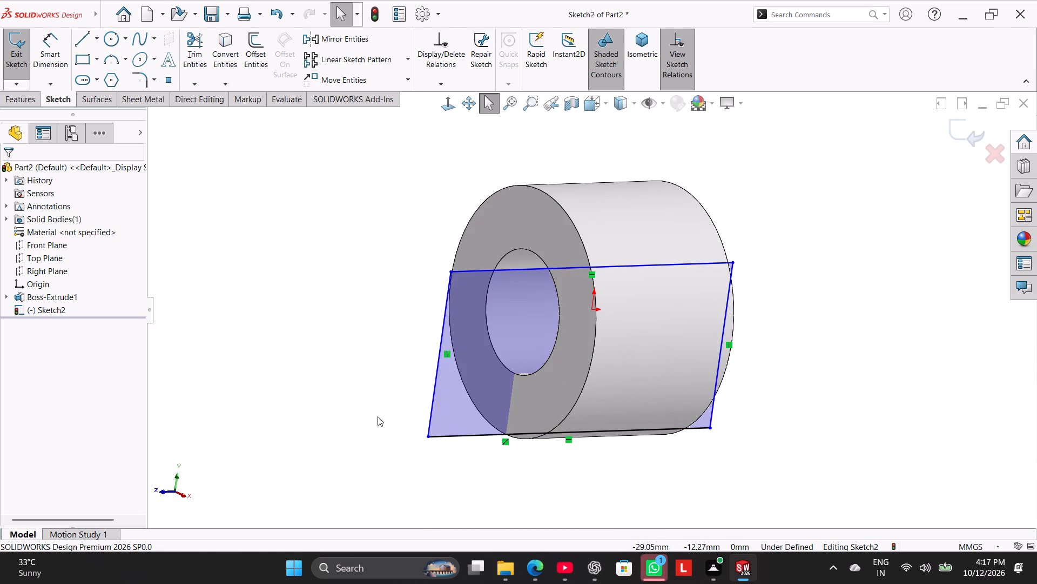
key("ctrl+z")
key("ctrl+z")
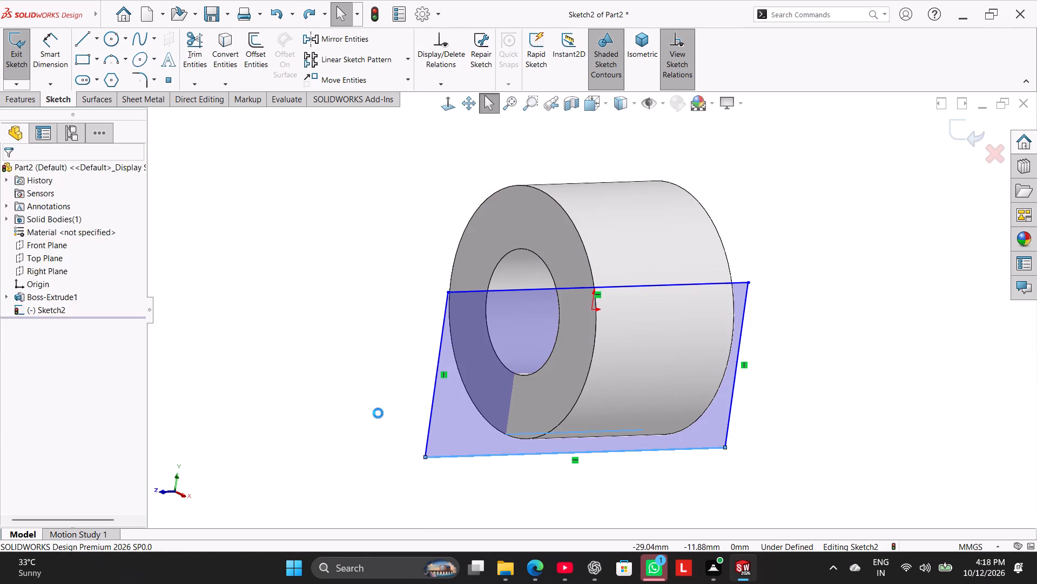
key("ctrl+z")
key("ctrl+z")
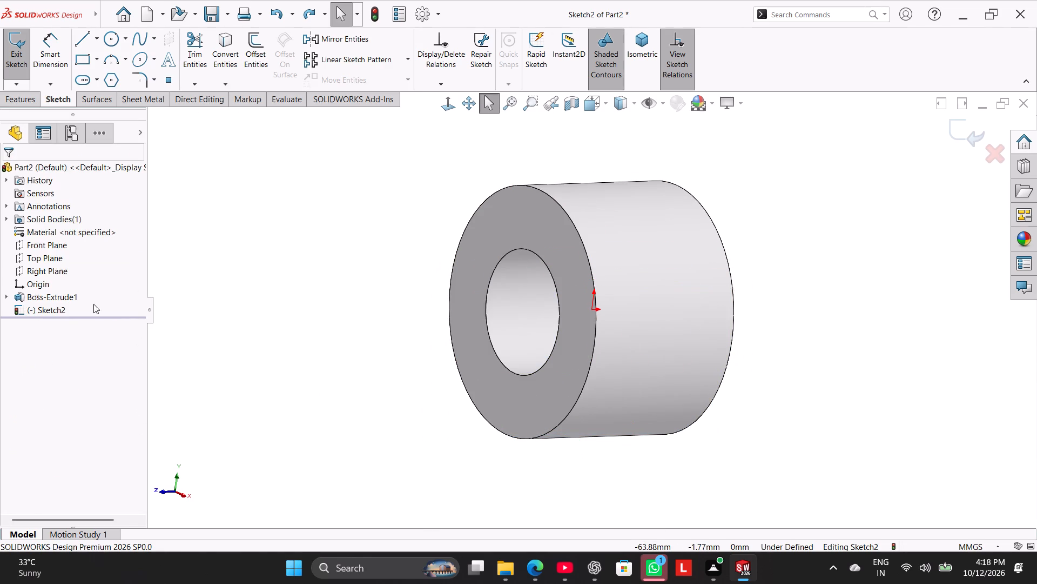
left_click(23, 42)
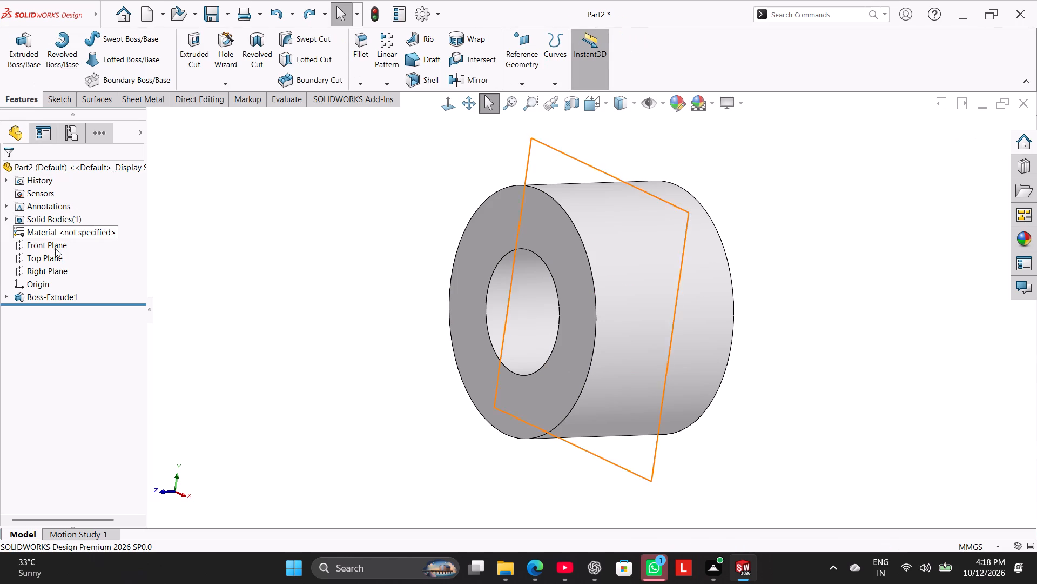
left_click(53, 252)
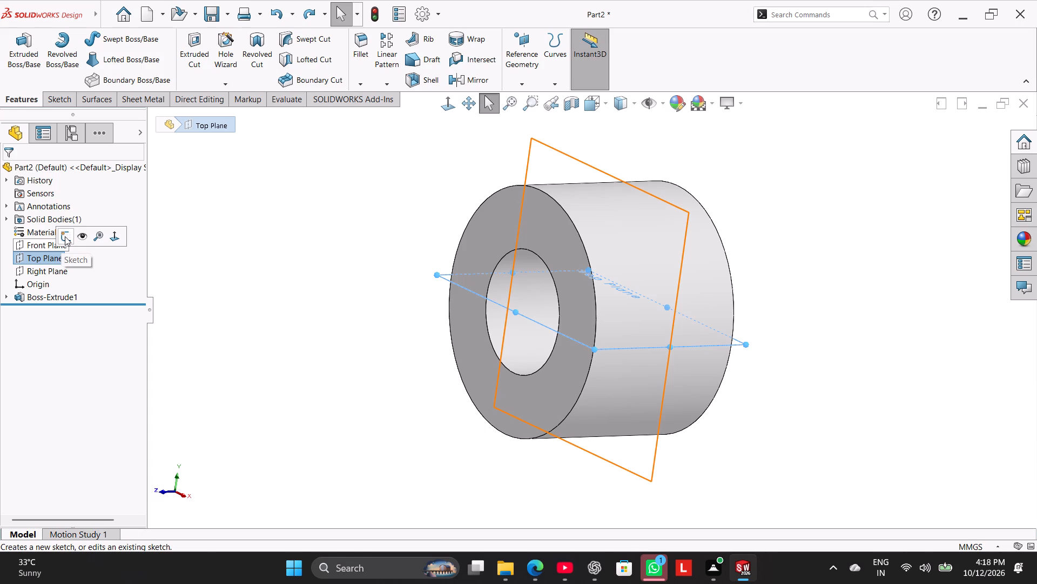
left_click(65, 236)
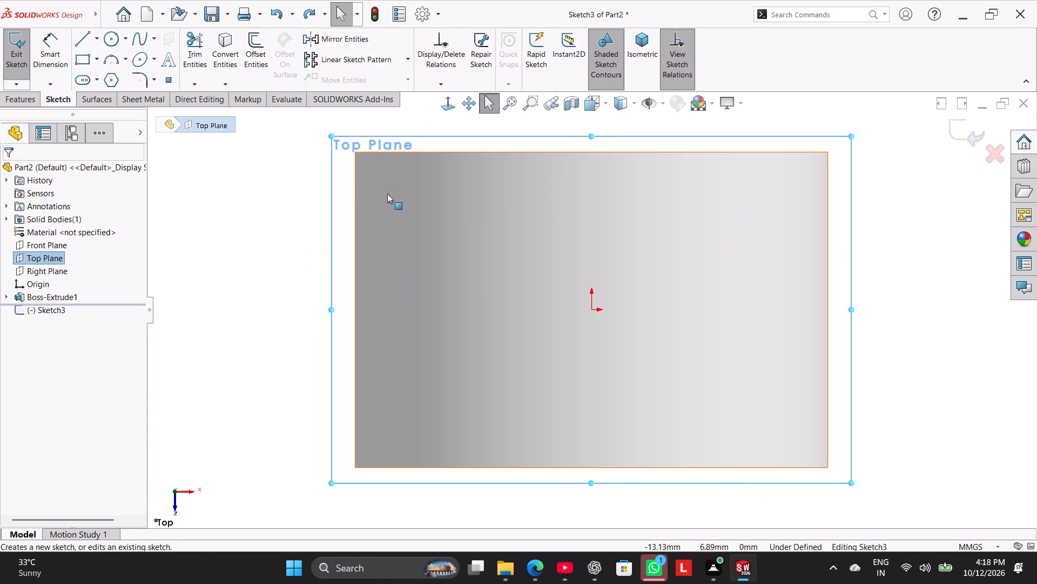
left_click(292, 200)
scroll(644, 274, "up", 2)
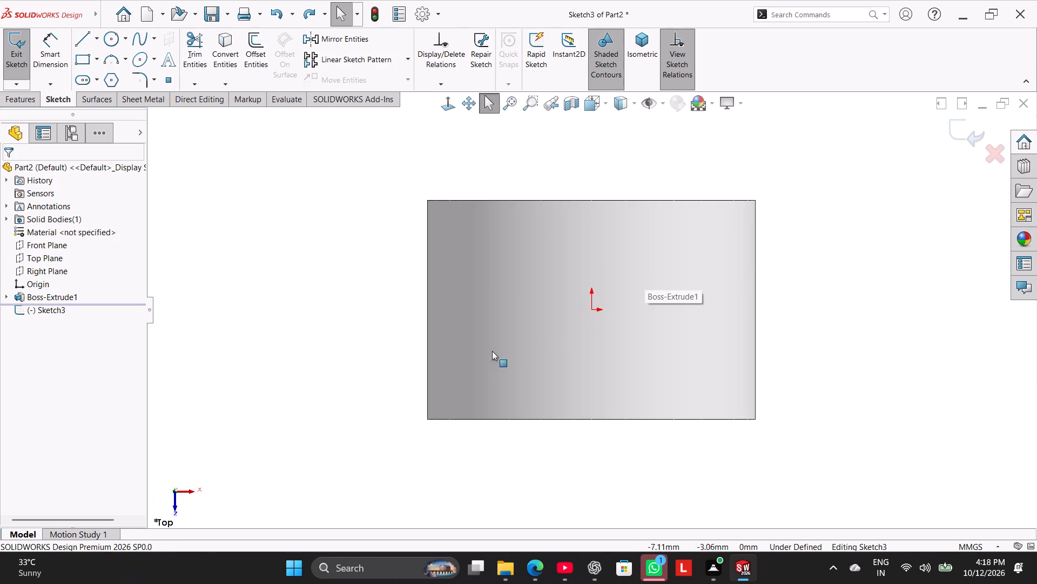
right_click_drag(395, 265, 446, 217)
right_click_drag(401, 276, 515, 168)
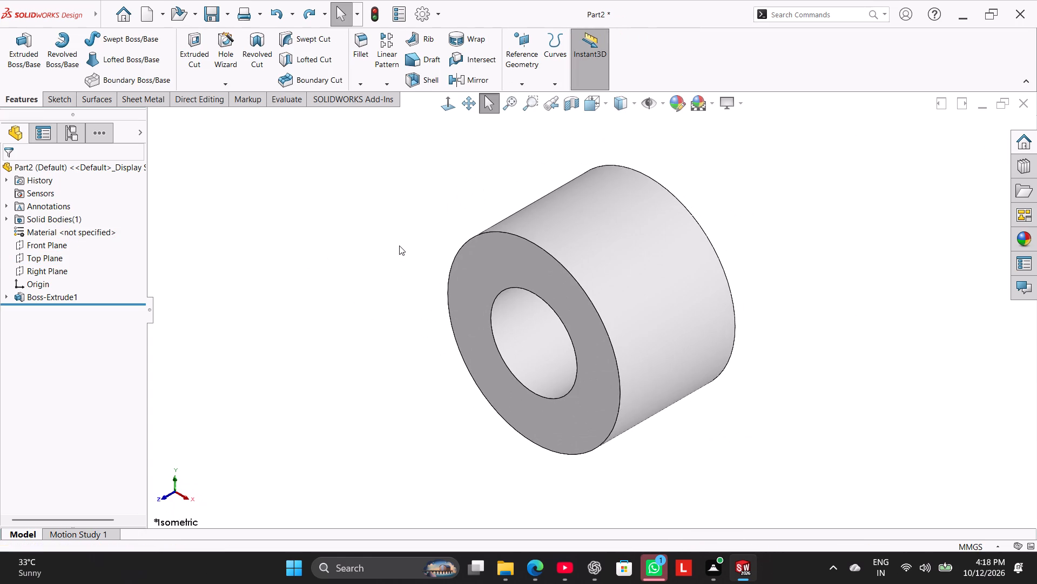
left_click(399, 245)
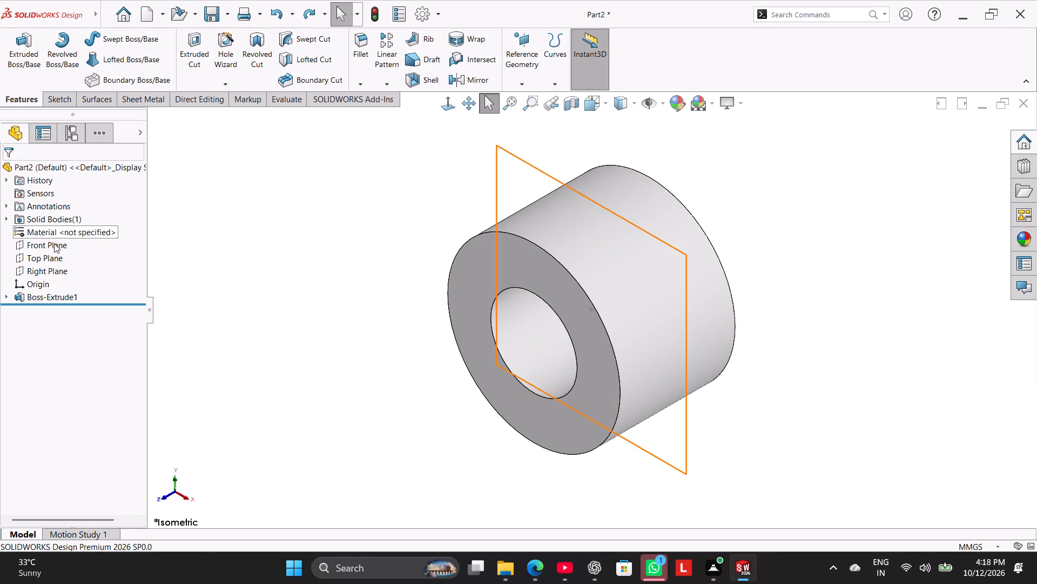
Open a sketch on the Top Plane and draw a corner rectangle about 20.5 mm wide and 38.8 mm high across the cylinder.
left_click(54, 257)
left_click(69, 244)
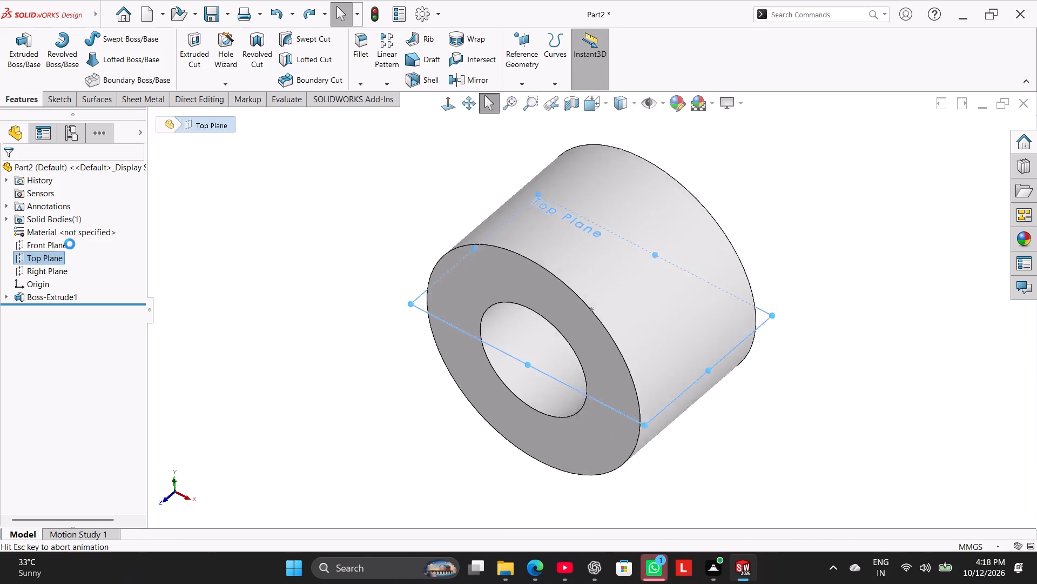
left_click(306, 236)
scroll(650, 330, "up", 2)
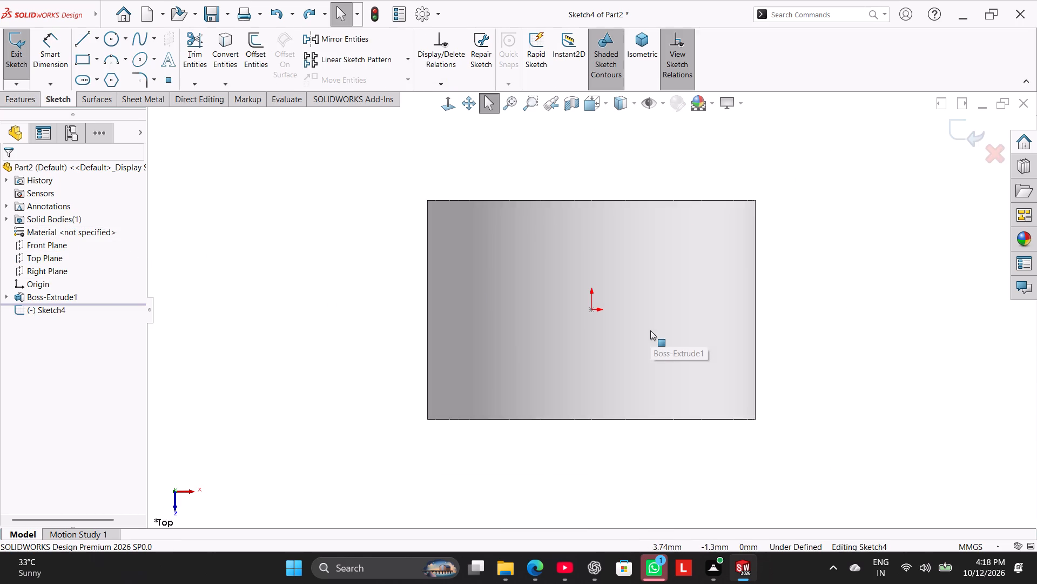
scroll(650, 330, "up", 1)
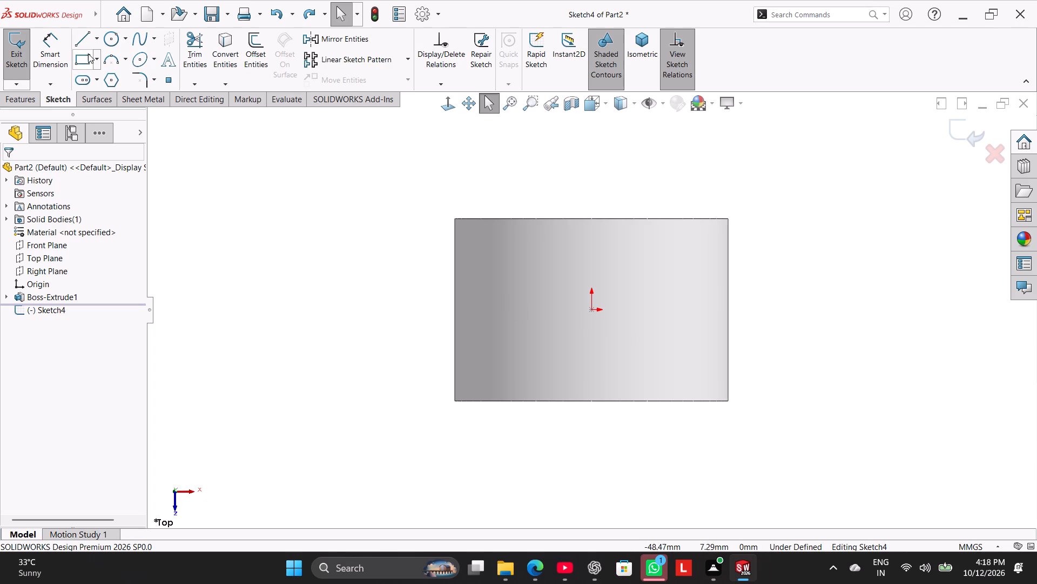
left_click(85, 55)
left_click(460, 123)
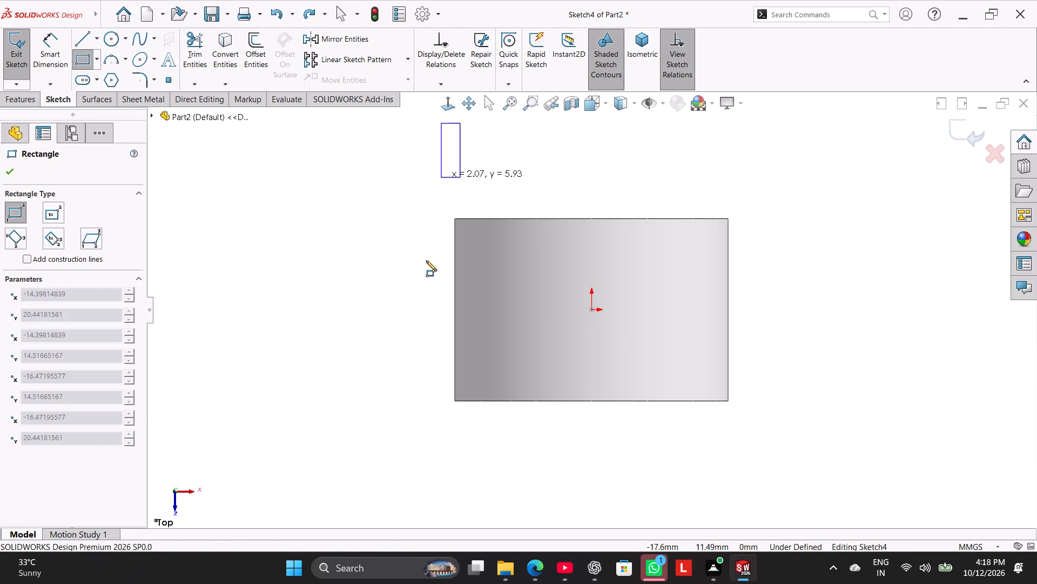
left_click(647, 477)
right_click(849, 216)
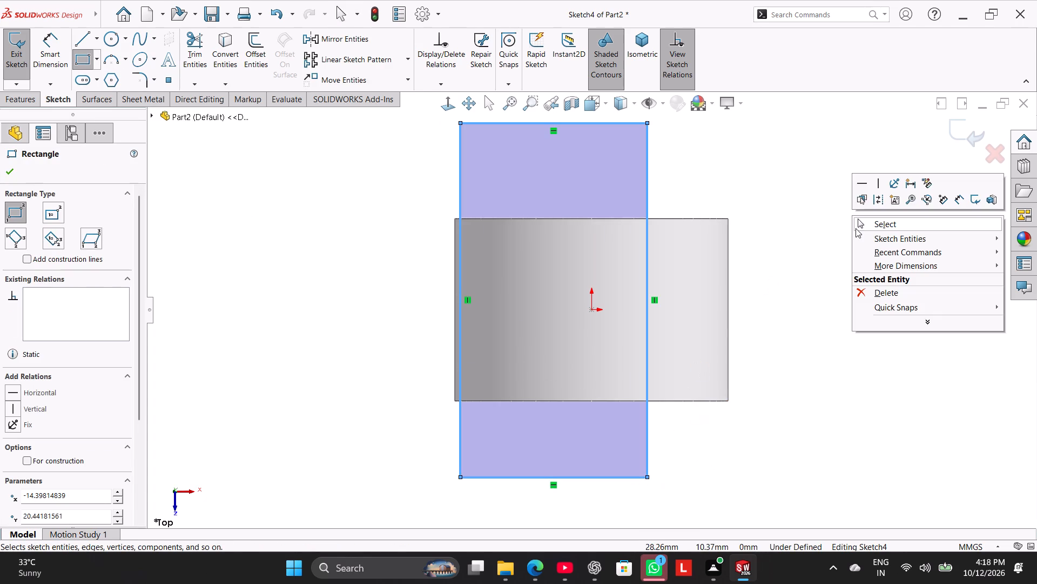
left_click(863, 216)
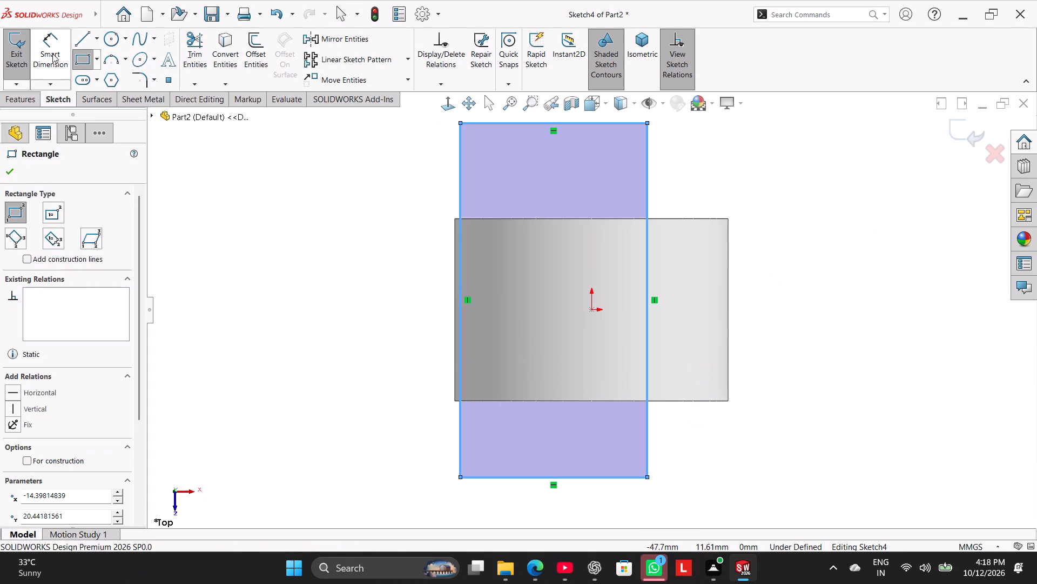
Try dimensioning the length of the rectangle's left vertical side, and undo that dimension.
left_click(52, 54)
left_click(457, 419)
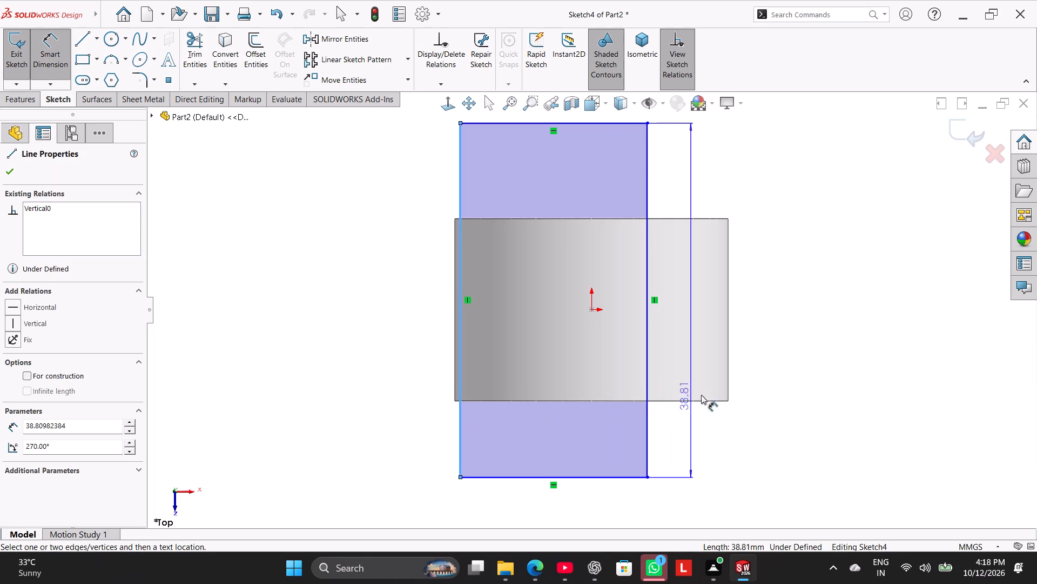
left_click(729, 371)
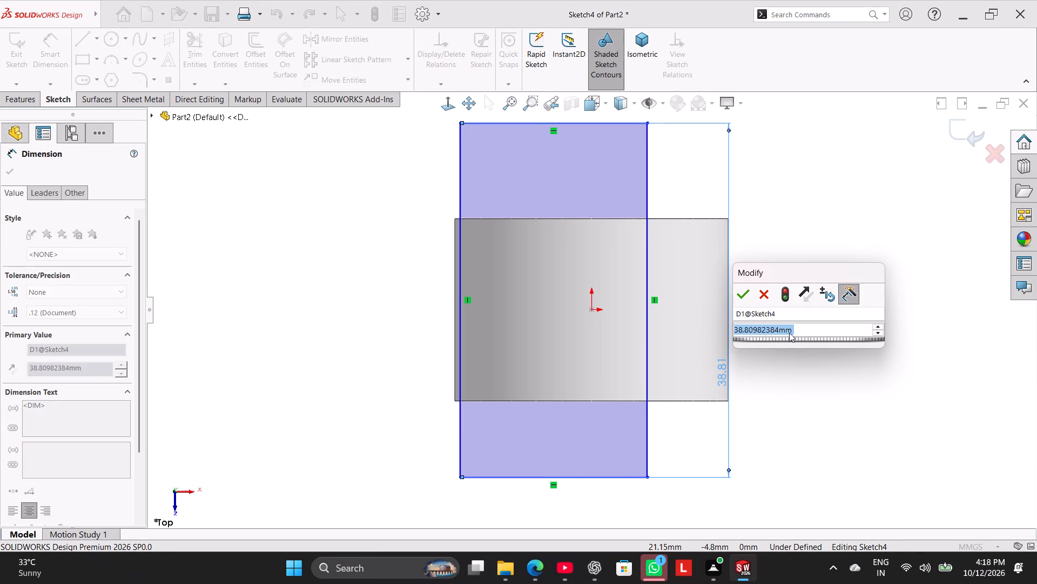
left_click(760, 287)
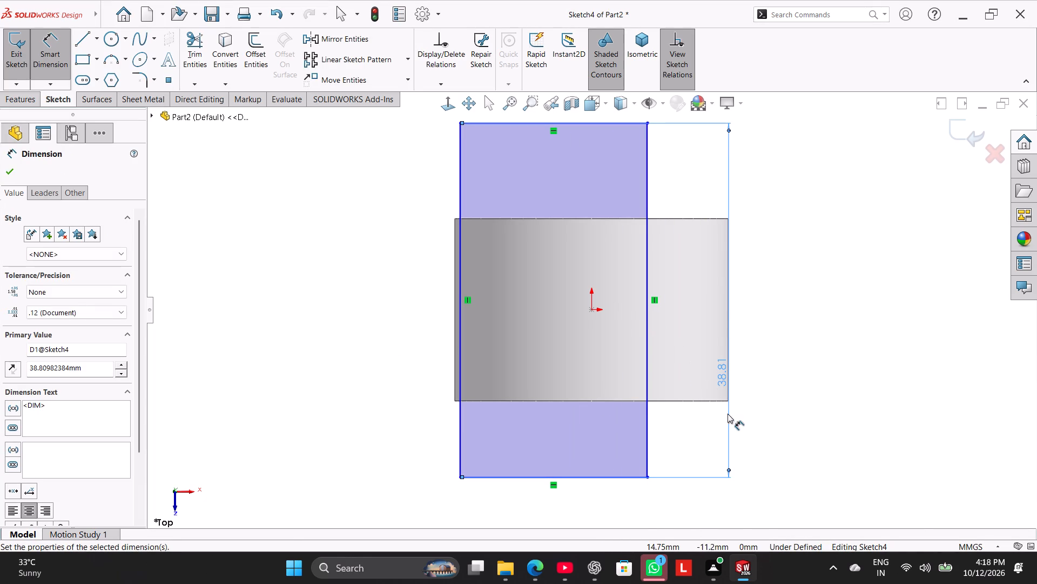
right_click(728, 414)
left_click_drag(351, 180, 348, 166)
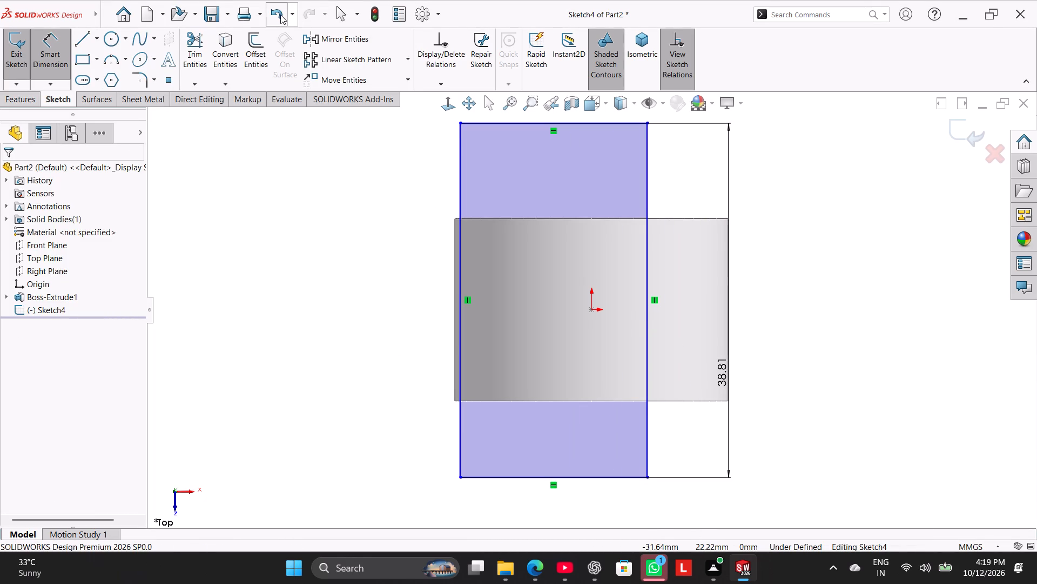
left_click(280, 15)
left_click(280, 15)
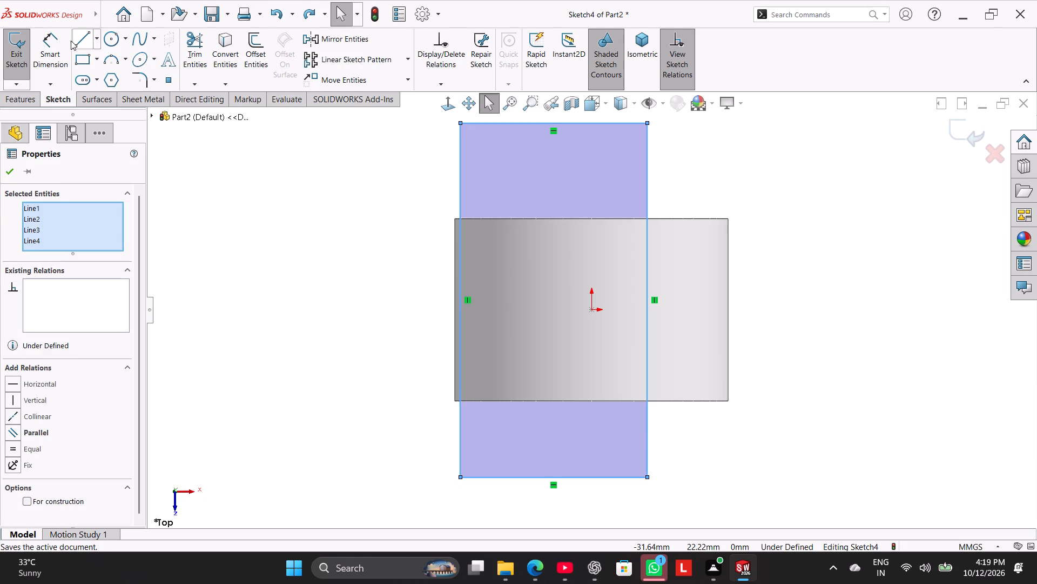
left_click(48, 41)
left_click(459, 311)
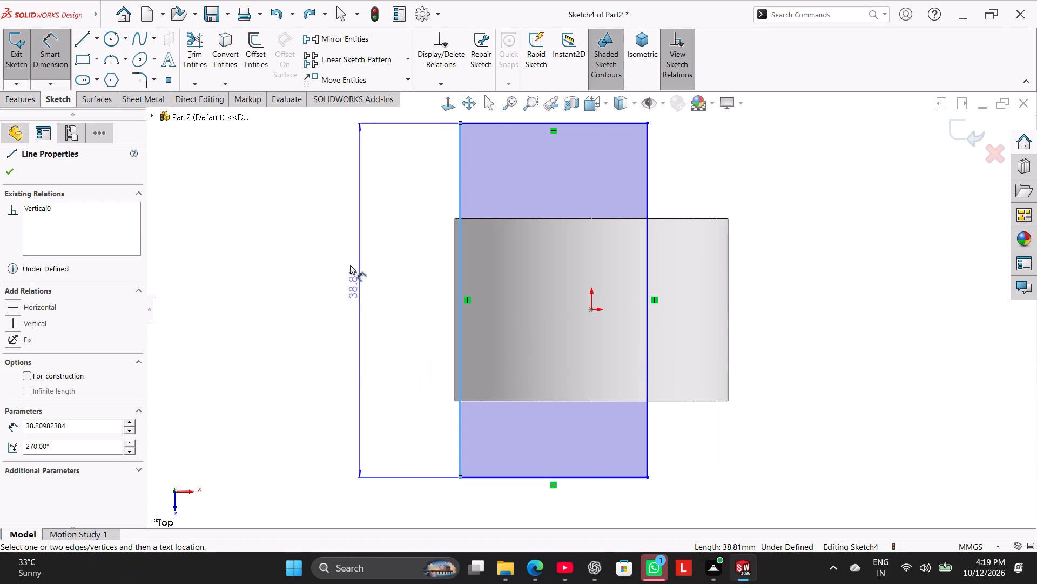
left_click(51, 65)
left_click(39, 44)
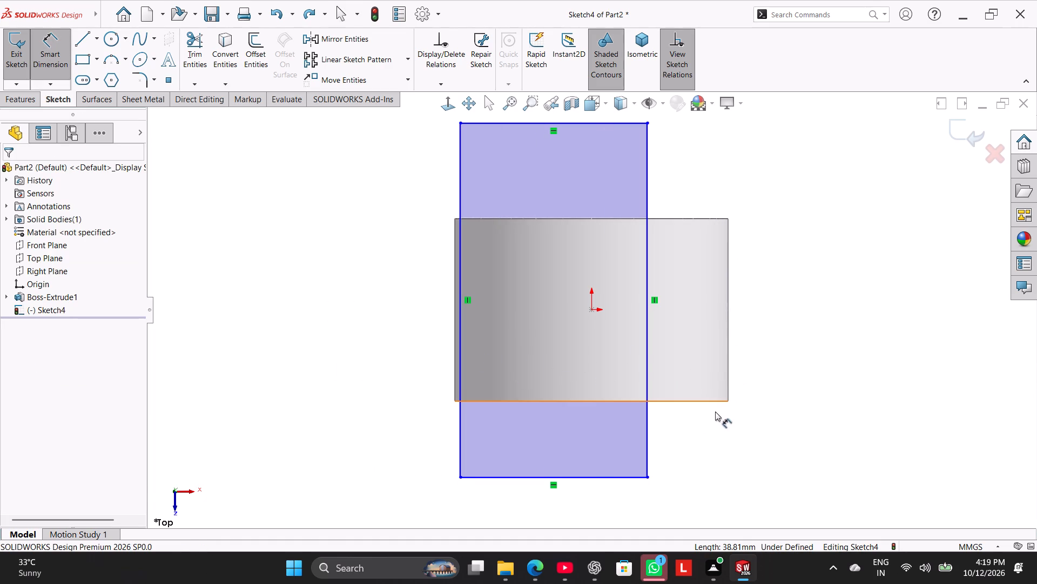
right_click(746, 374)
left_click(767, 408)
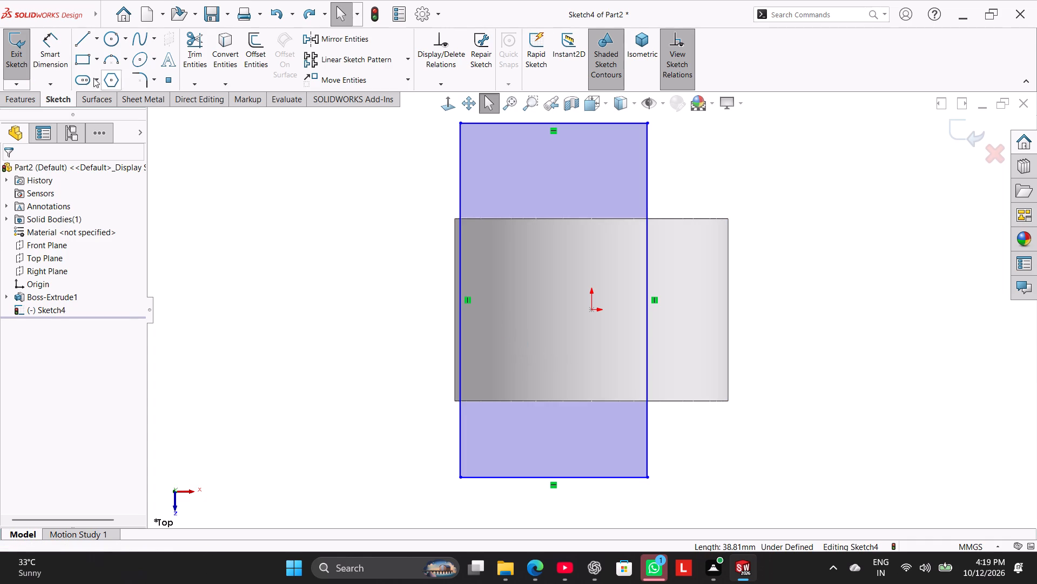
Dimension the rectangle's lower horizontal side and set its width to 40 mm.
left_click(53, 56)
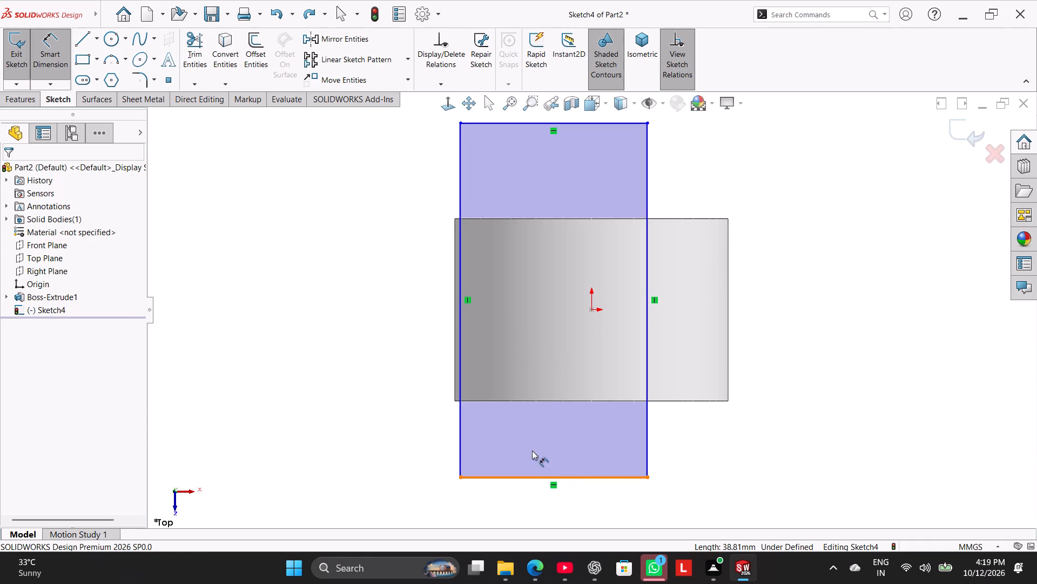
left_click(571, 478)
left_click(553, 506)
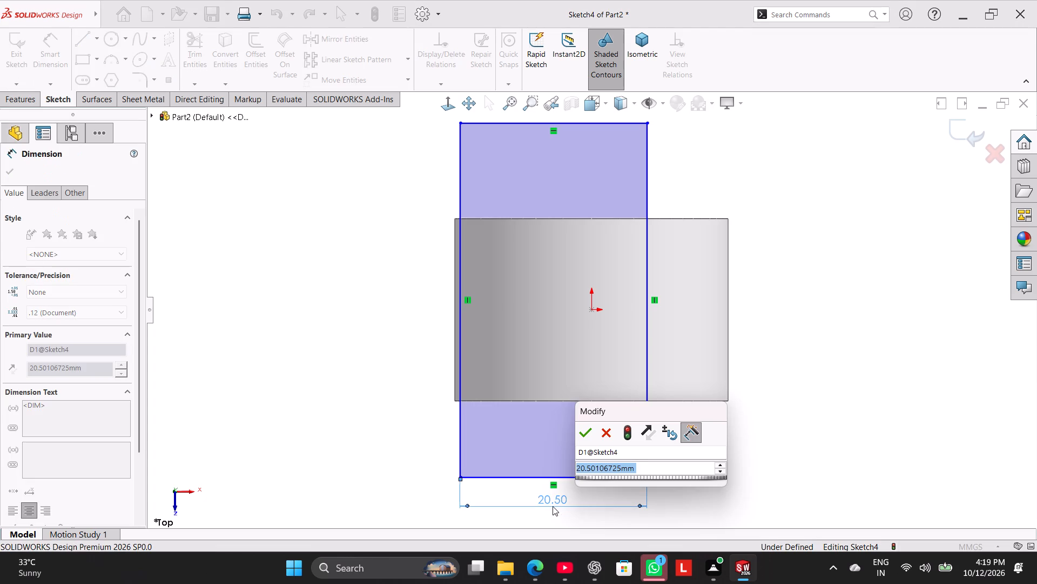
type("40")
key("Return")
right_click(908, 407)
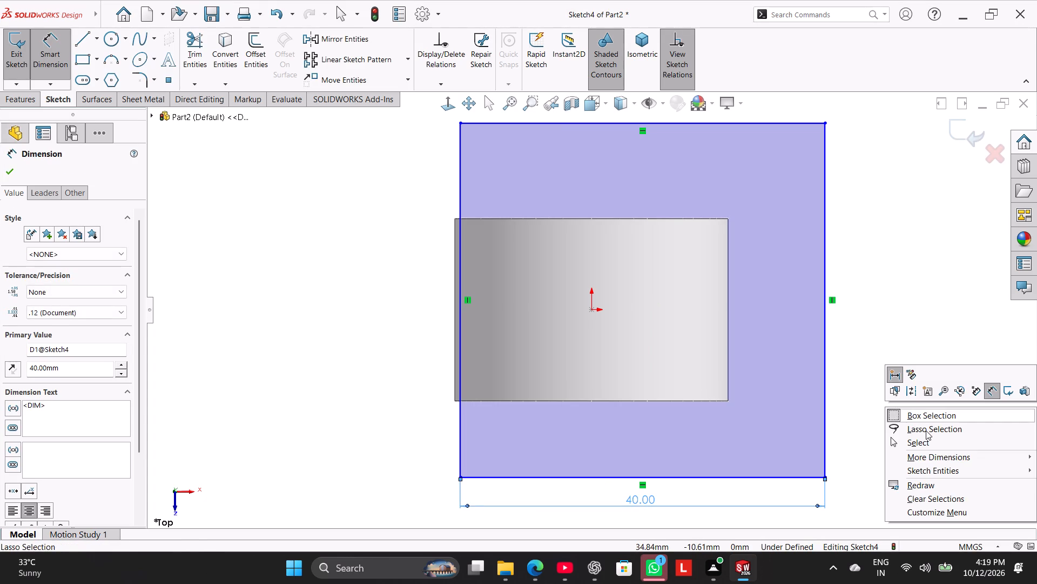
left_click(928, 440)
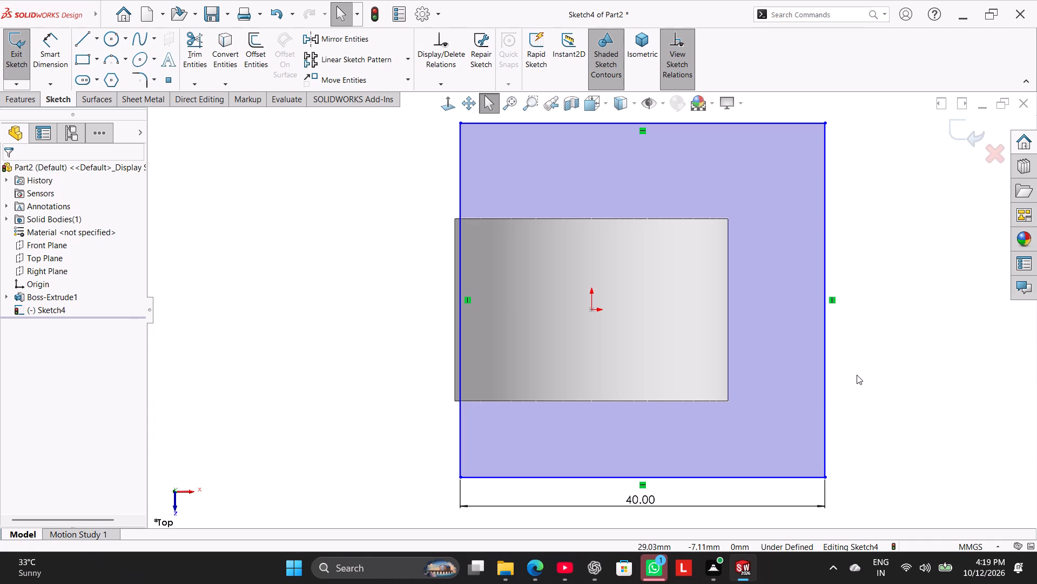
Move the whole rectangle along negative X until its left side is about 46 mm from the cylinder's right edge.
scroll(857, 375, "up", 2)
left_click_drag(728, 362, 634, 359)
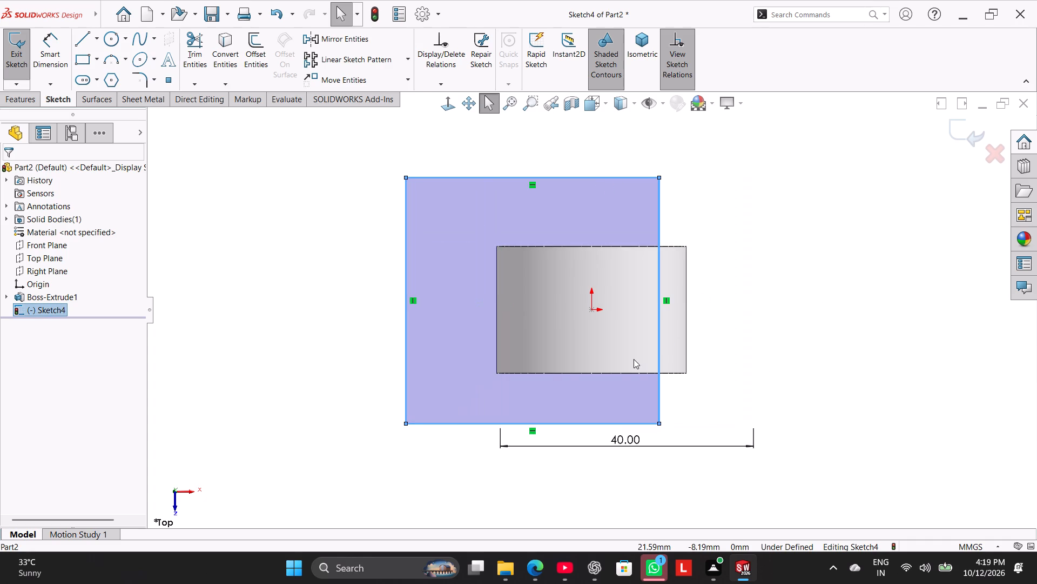
left_click_drag(634, 359, 623, 358)
left_click(723, 391)
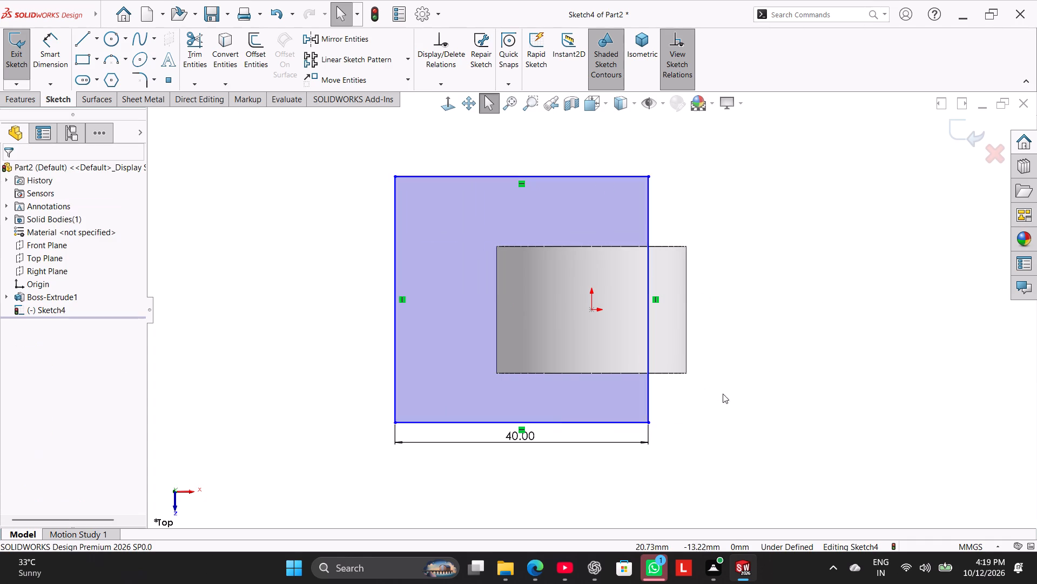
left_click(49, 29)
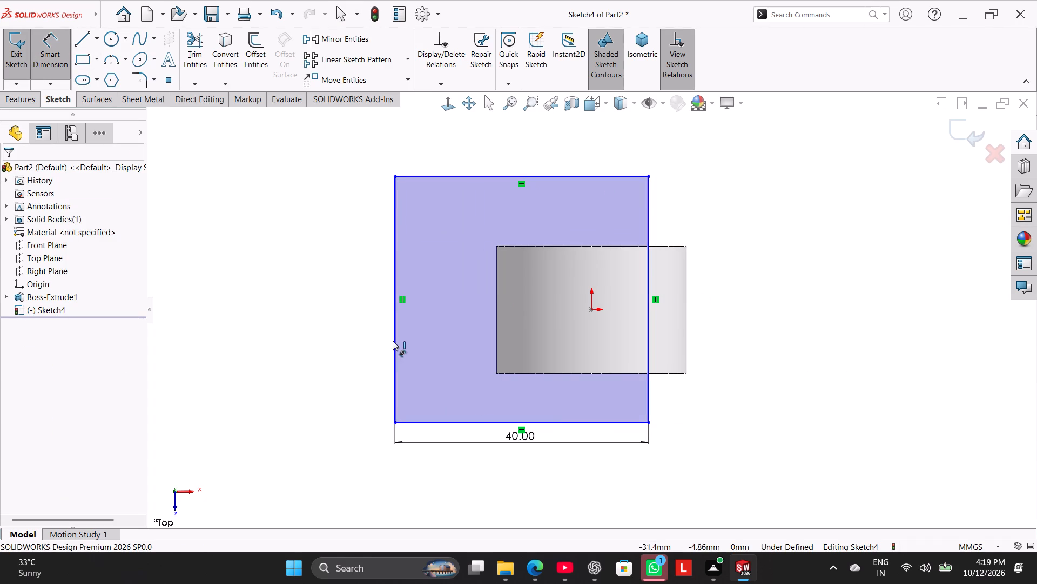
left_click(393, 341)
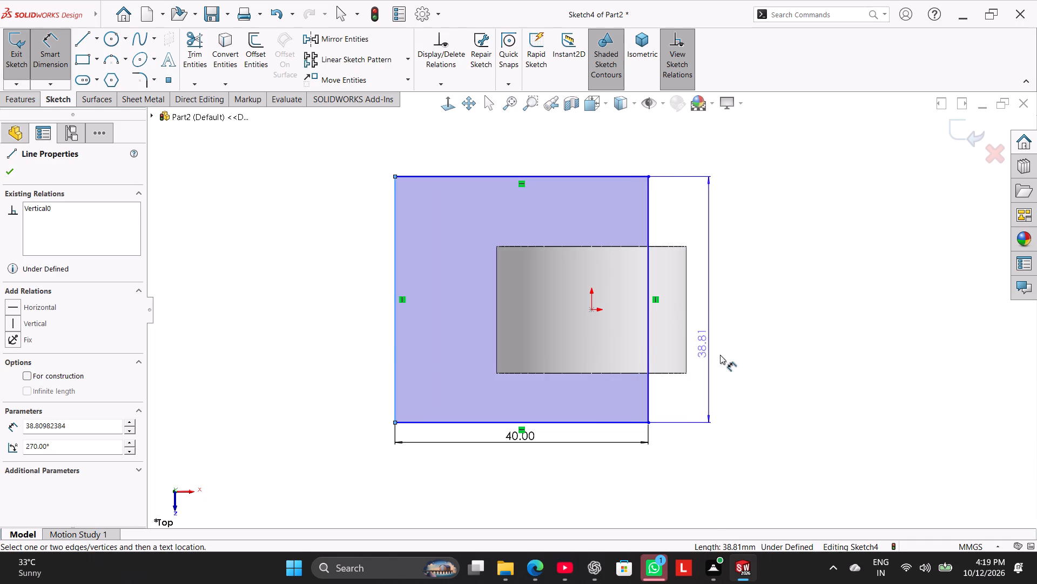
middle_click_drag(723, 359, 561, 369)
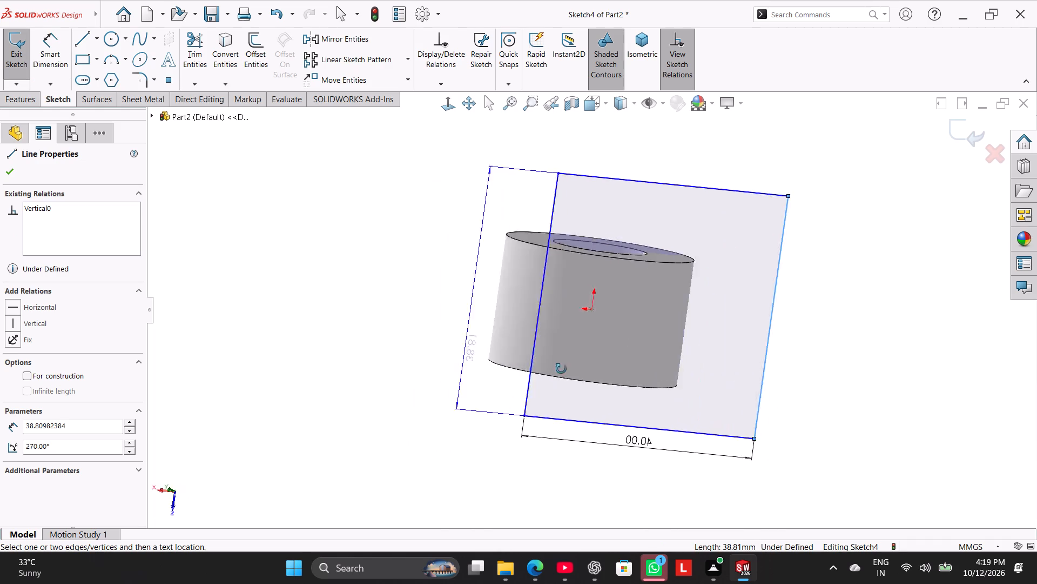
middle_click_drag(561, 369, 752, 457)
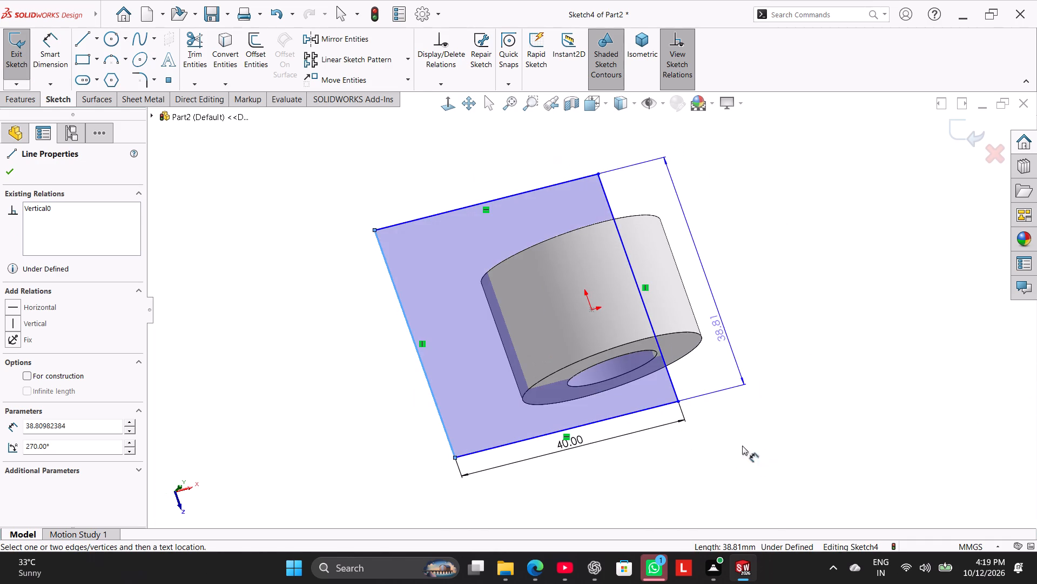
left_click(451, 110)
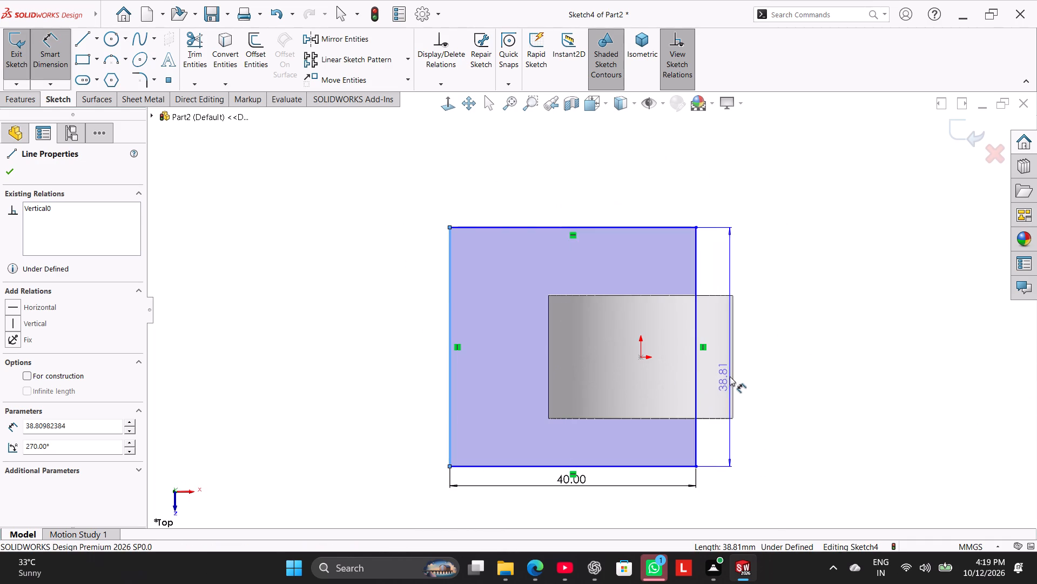
Change the display style to Hidden Lines Visible and leave the pending dimension unplaced.
left_click(635, 110)
left_click(623, 191)
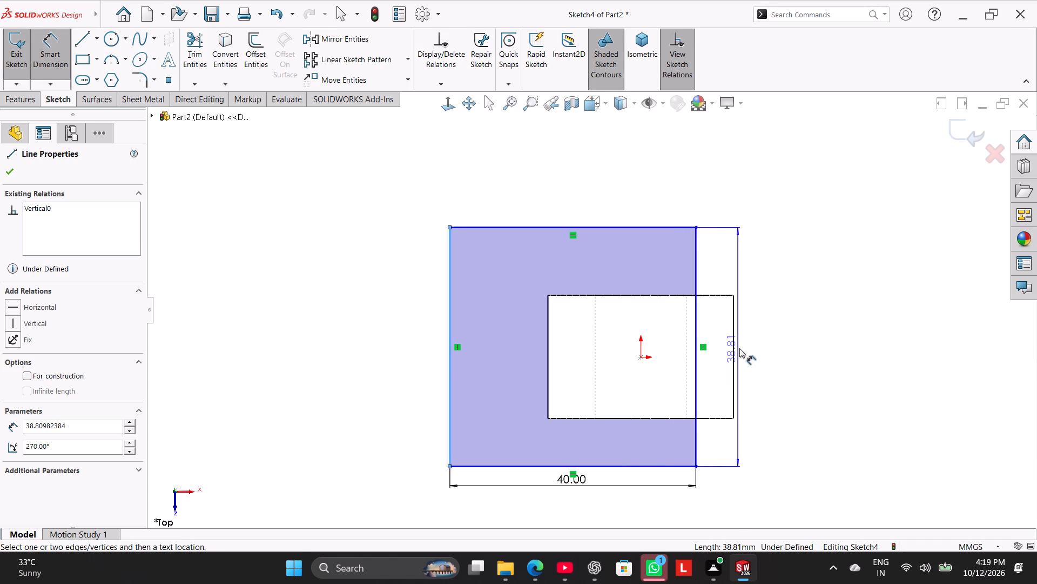
left_click(56, 57)
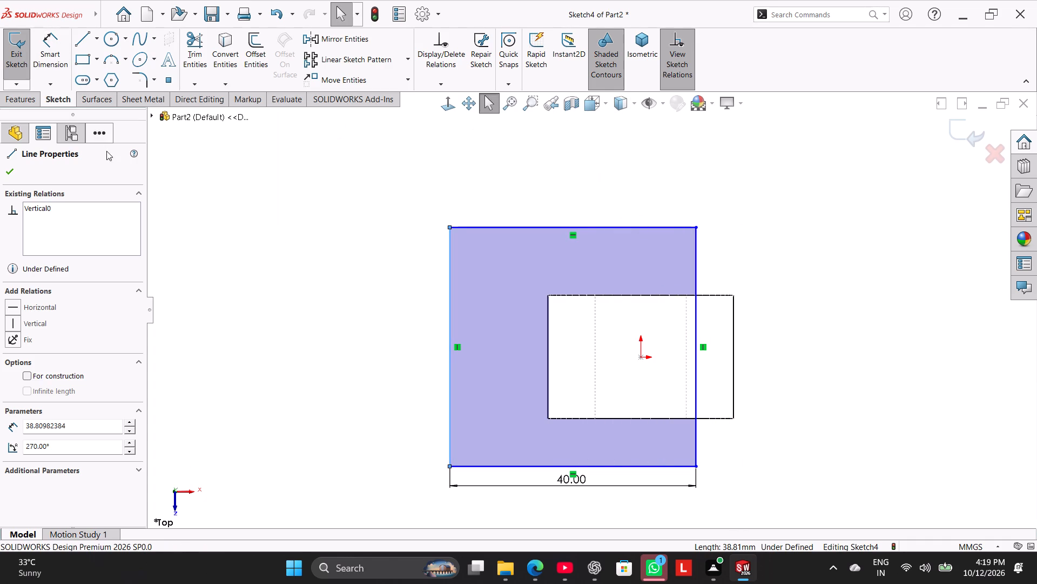
left_click(381, 246)
Exit the sketch and examine the rectangle's position against the cylinder in the Right and Isometric views.
left_click(11, 35)
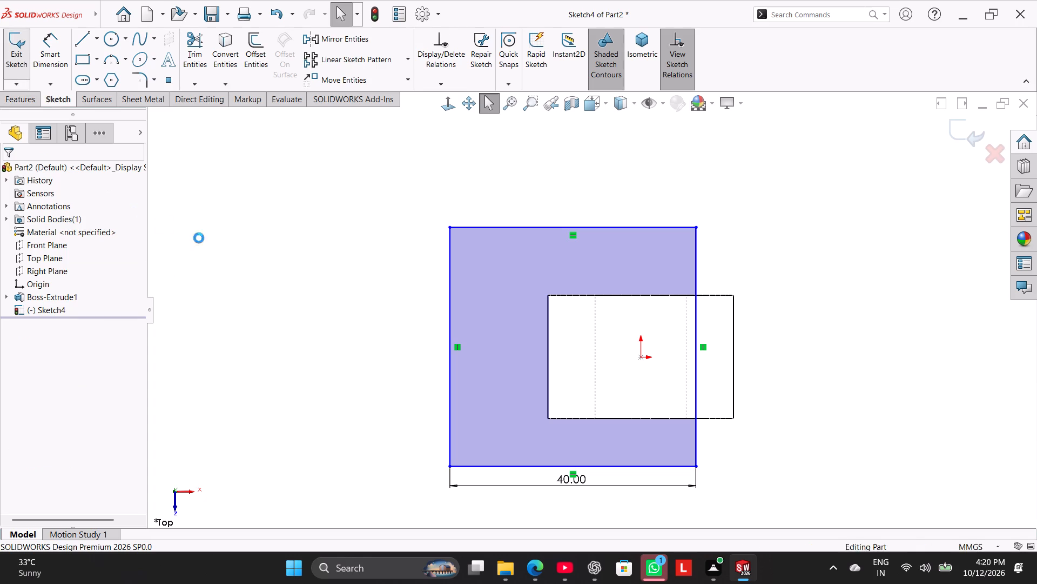
right_click_drag(357, 288, 574, 202)
left_click(270, 254)
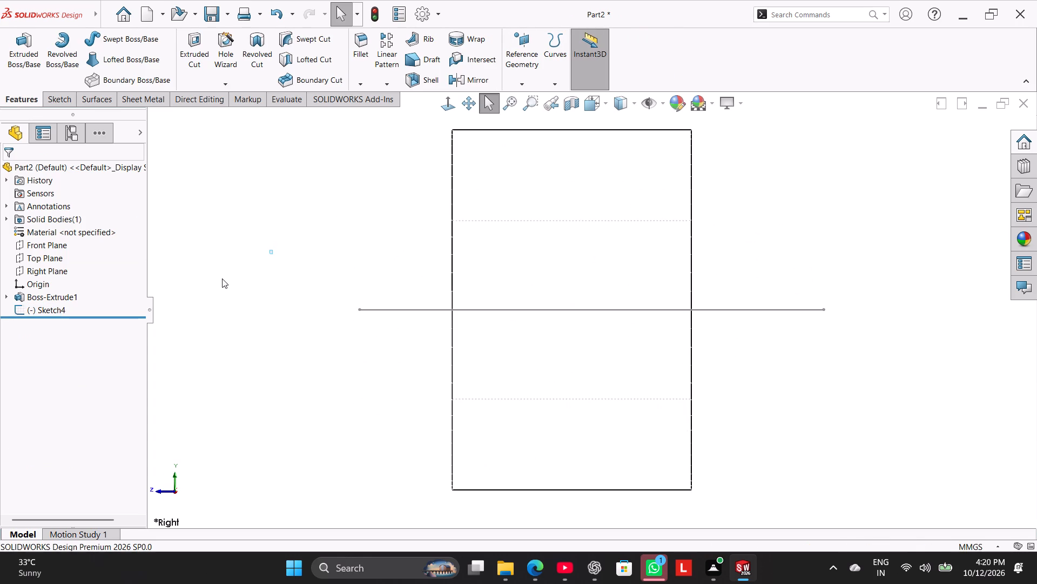
right_click_drag(224, 278, 312, 220)
left_click(299, 261)
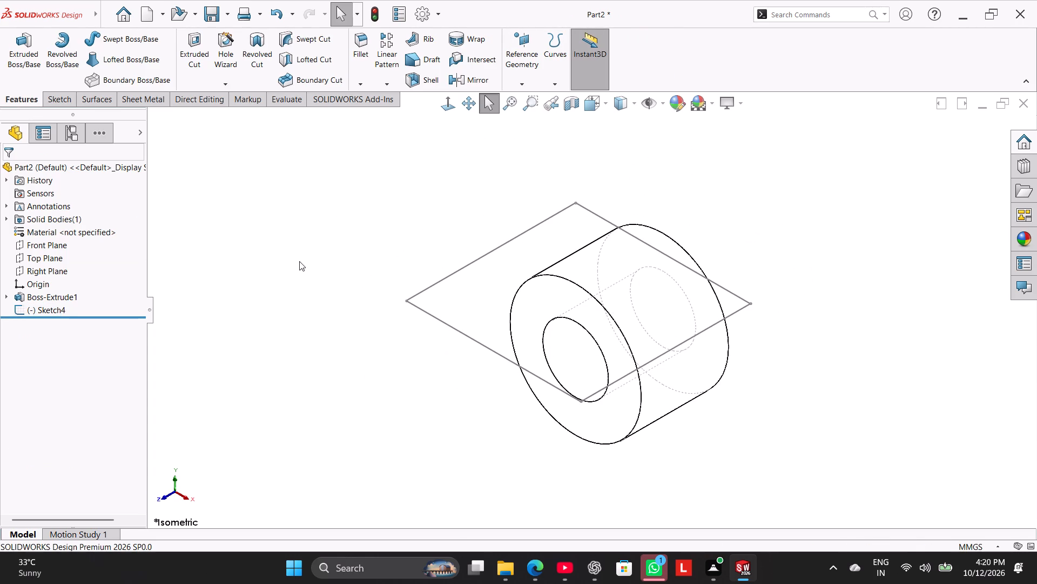
Reopen the rectangle sketch and dimension the rectangle's left side to 70 mm from the cylinder's right edge.
left_click(38, 314)
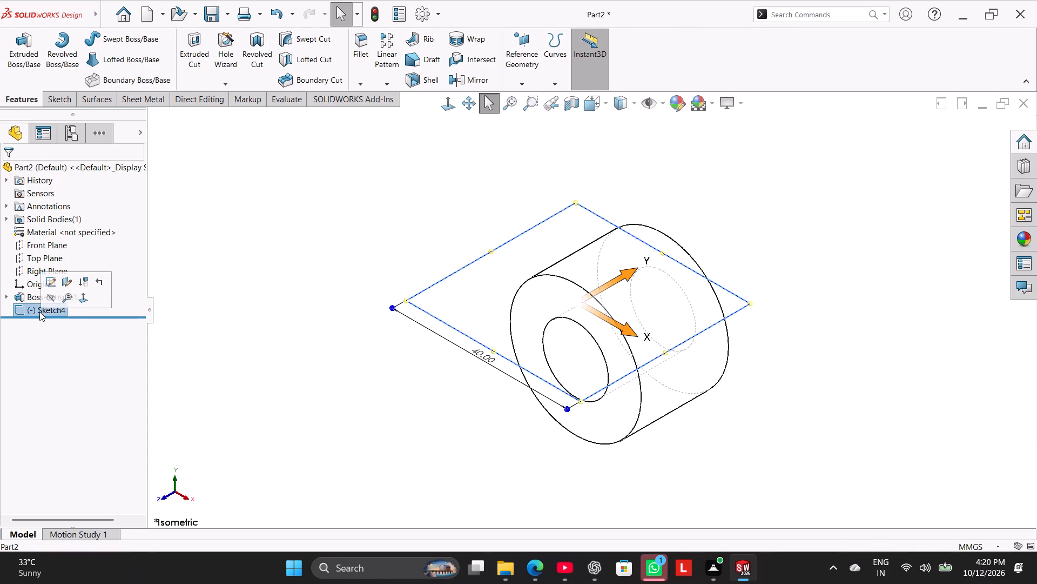
left_click(55, 280)
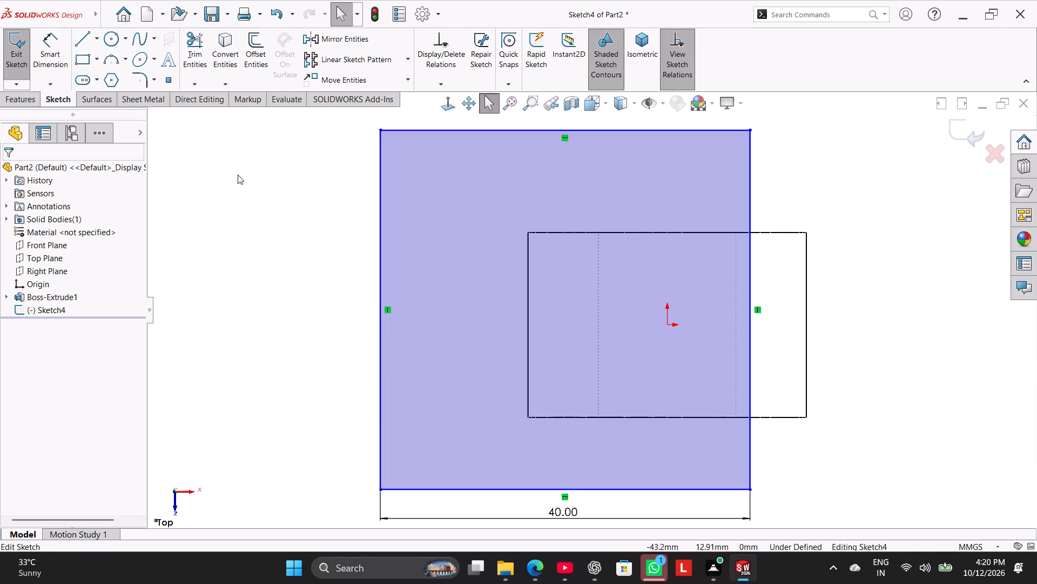
left_click(60, 40)
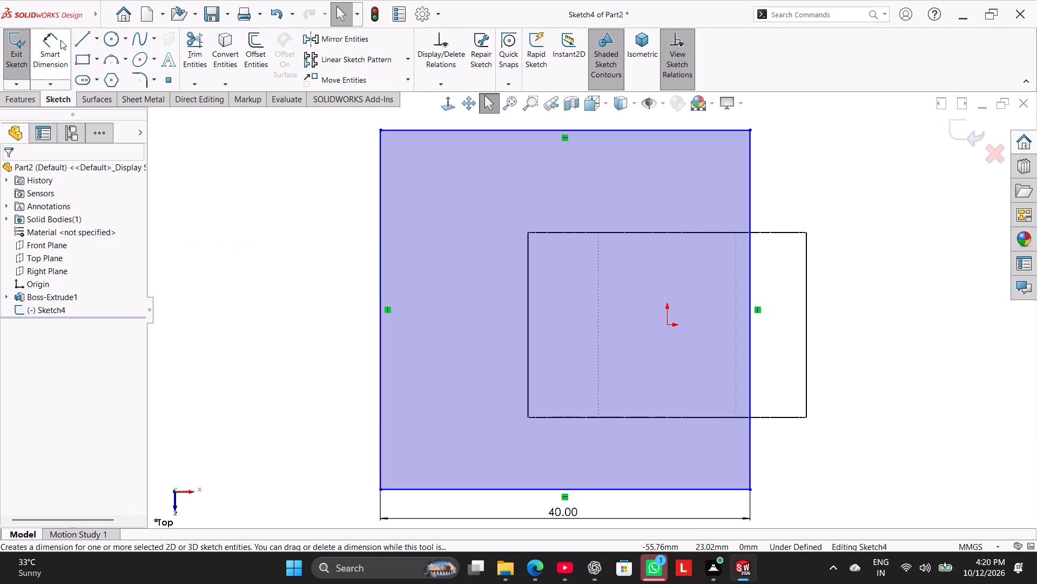
left_click(806, 336)
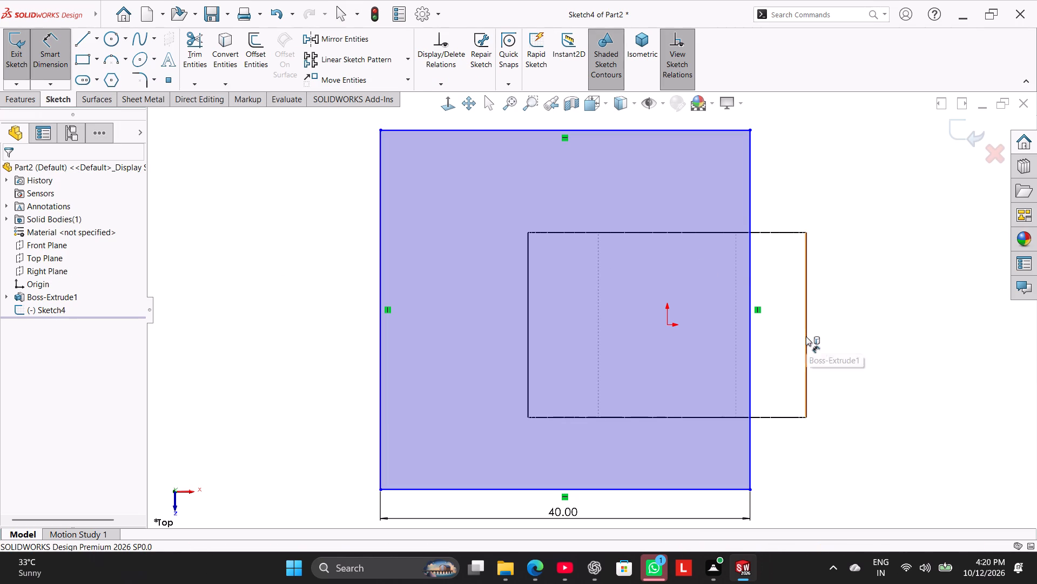
left_click(378, 322)
scroll(503, 459, "up", 3)
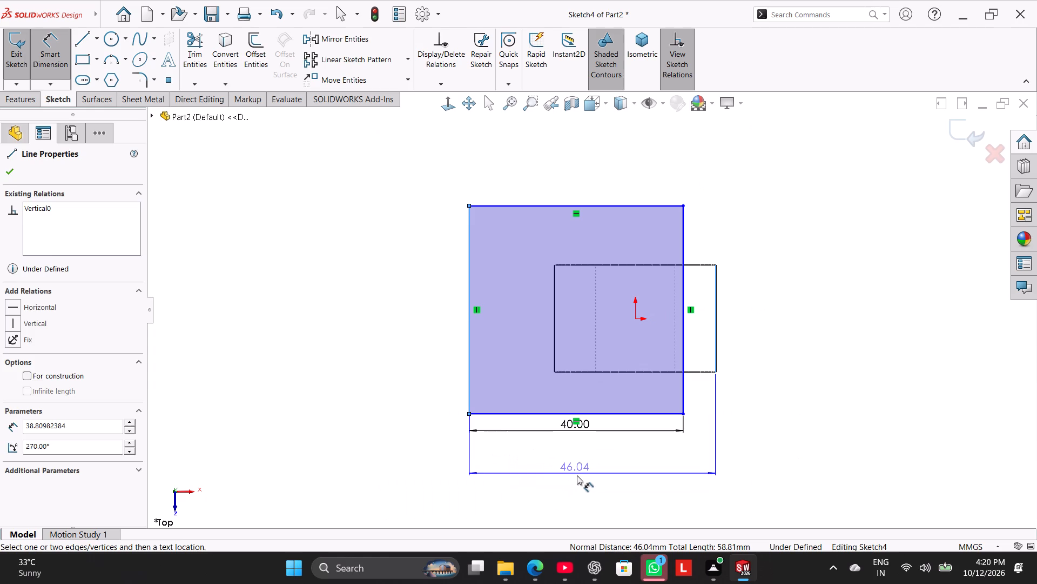
left_click(577, 475)
type("70")
key("Return")
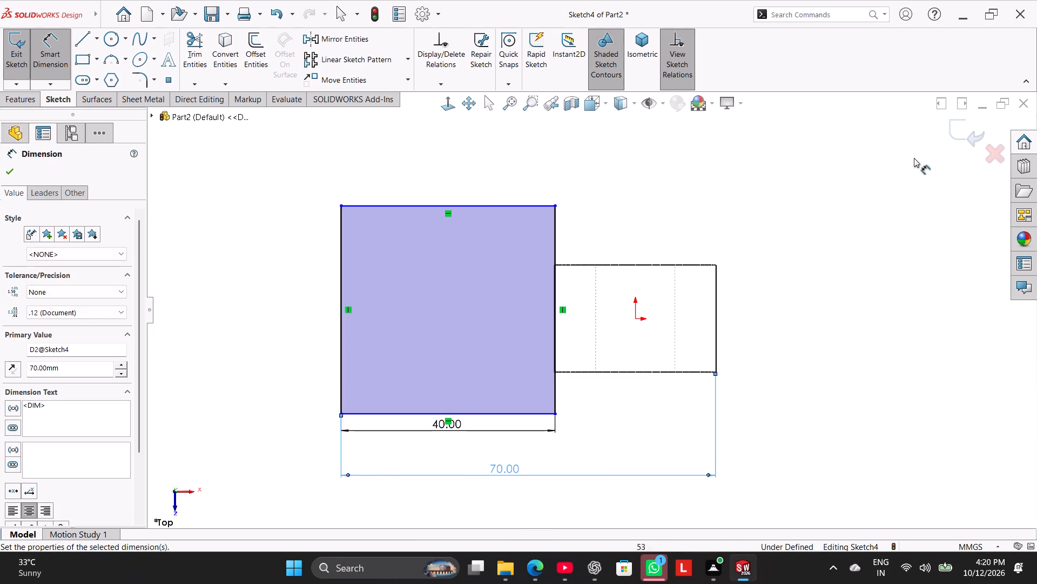
scroll(747, 263, "up", 2)
right_click(739, 226)
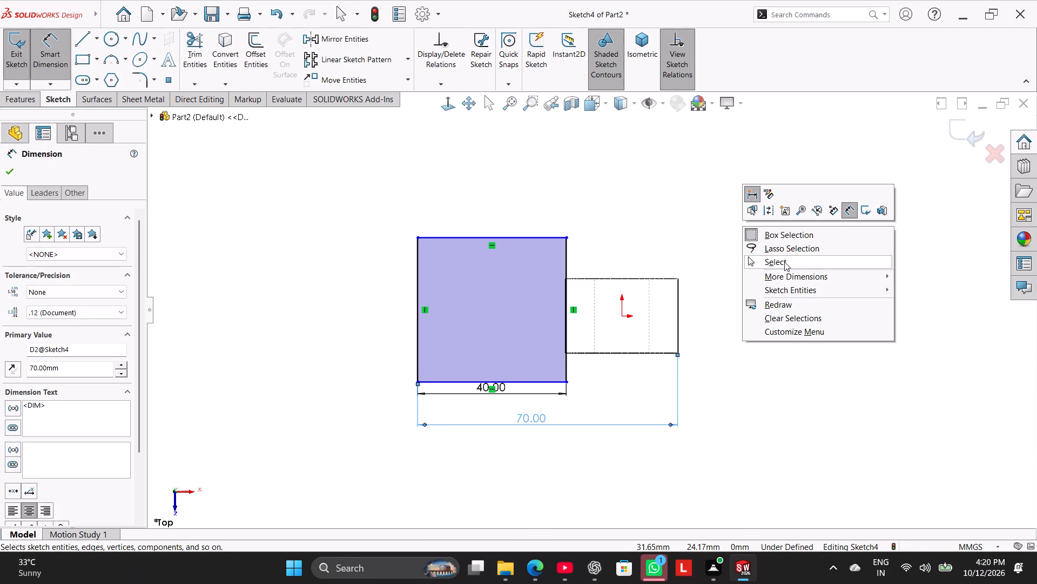
left_click(784, 262)
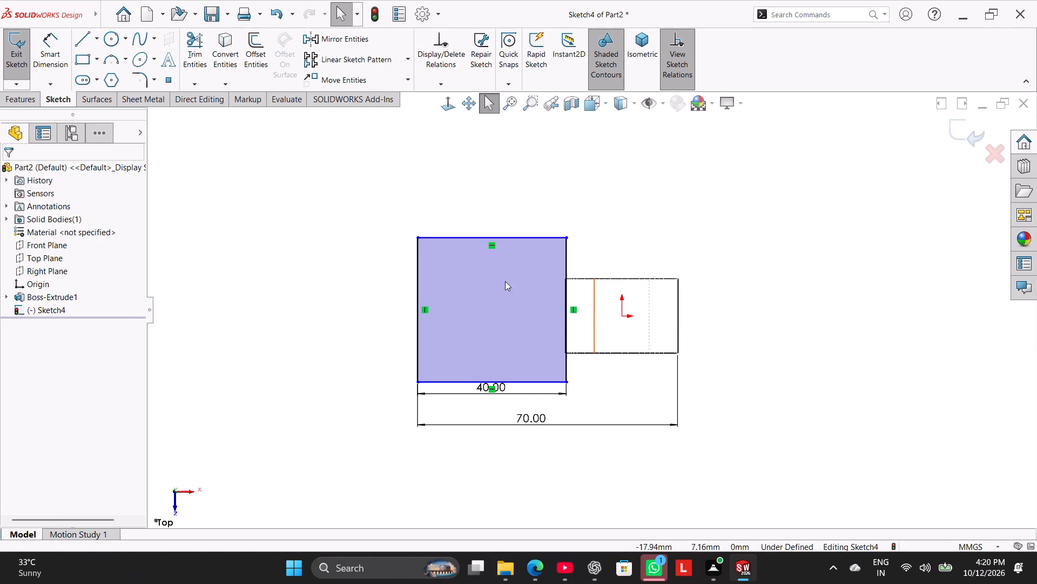
Dimension the distance between the rectangle's upper and lower sides and set it to 70 mm.
left_click(52, 44)
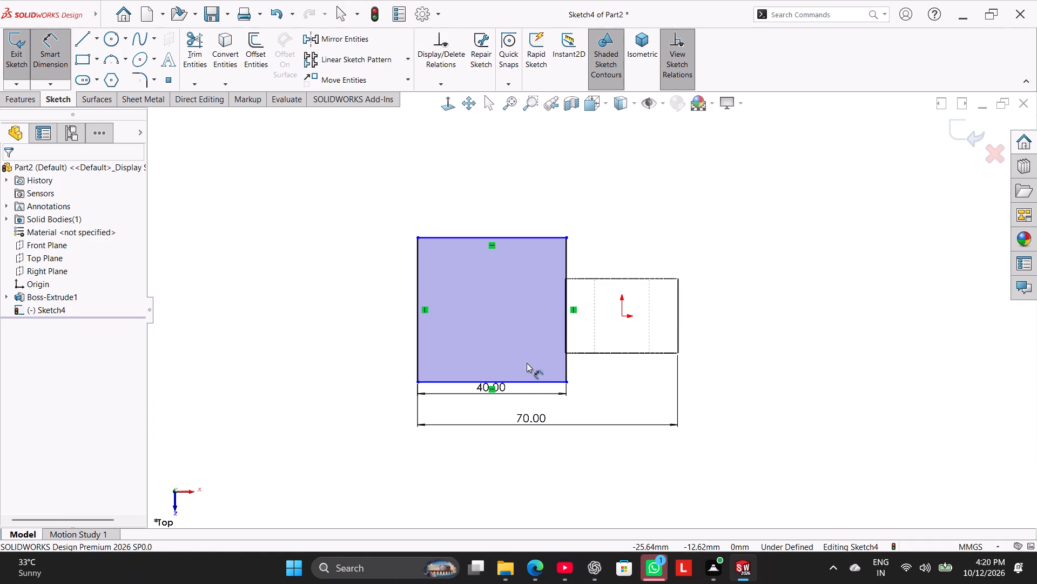
left_click(546, 384)
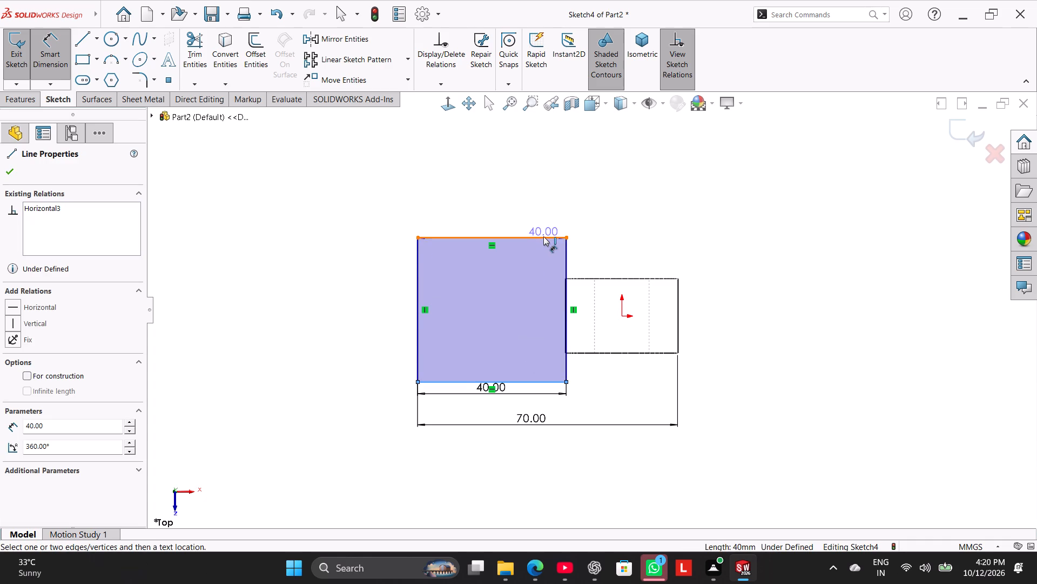
left_click(543, 236)
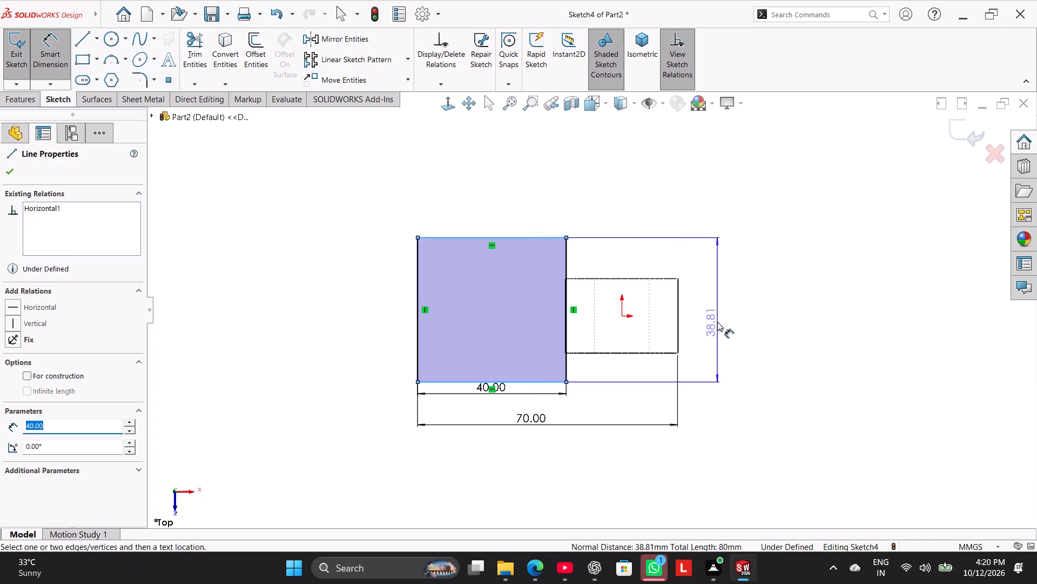
left_click(717, 322)
key("7")
key("0")
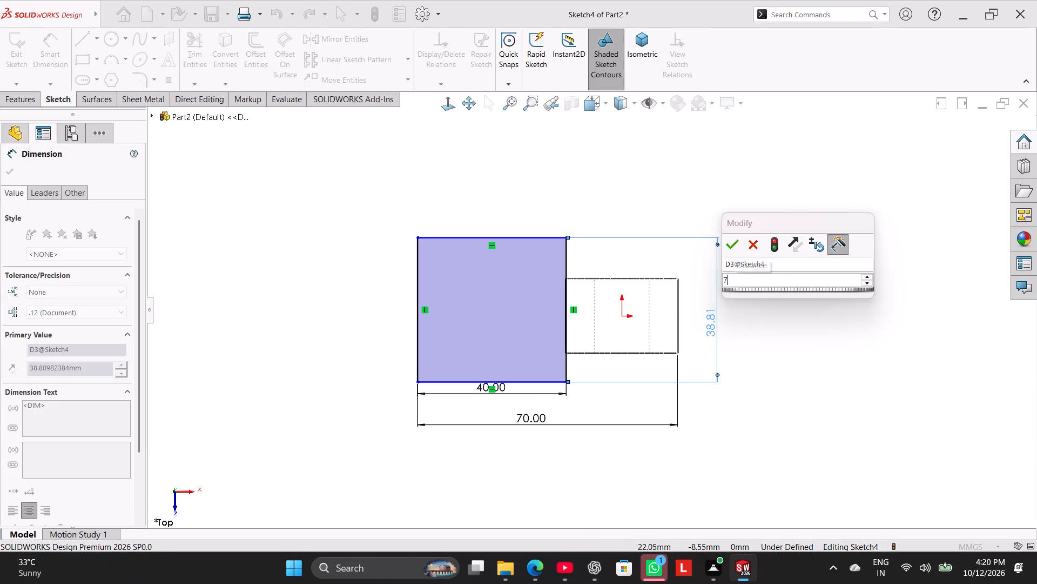
key("Return")
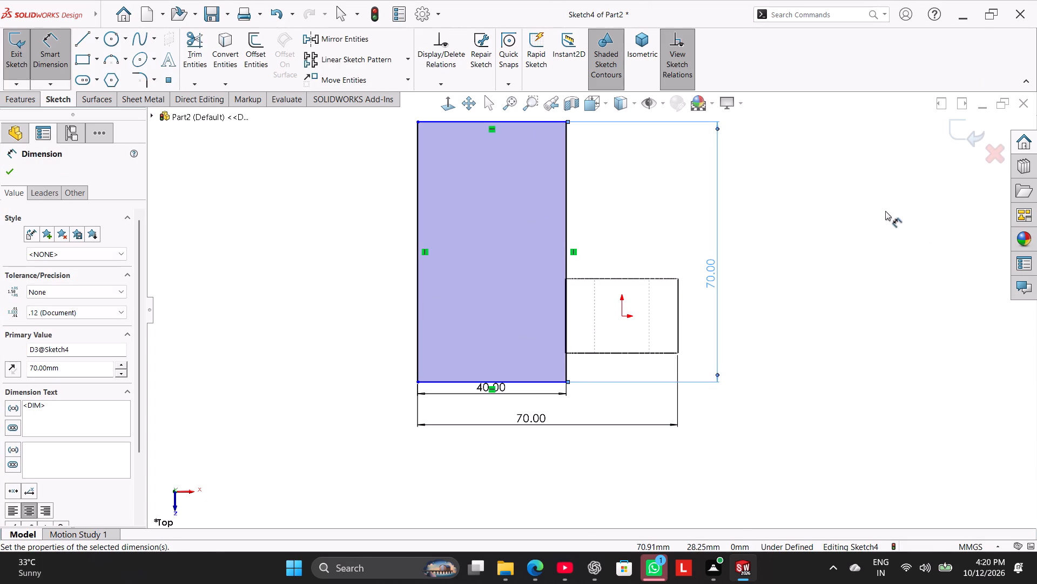
right_click(885, 211)
left_click(918, 247)
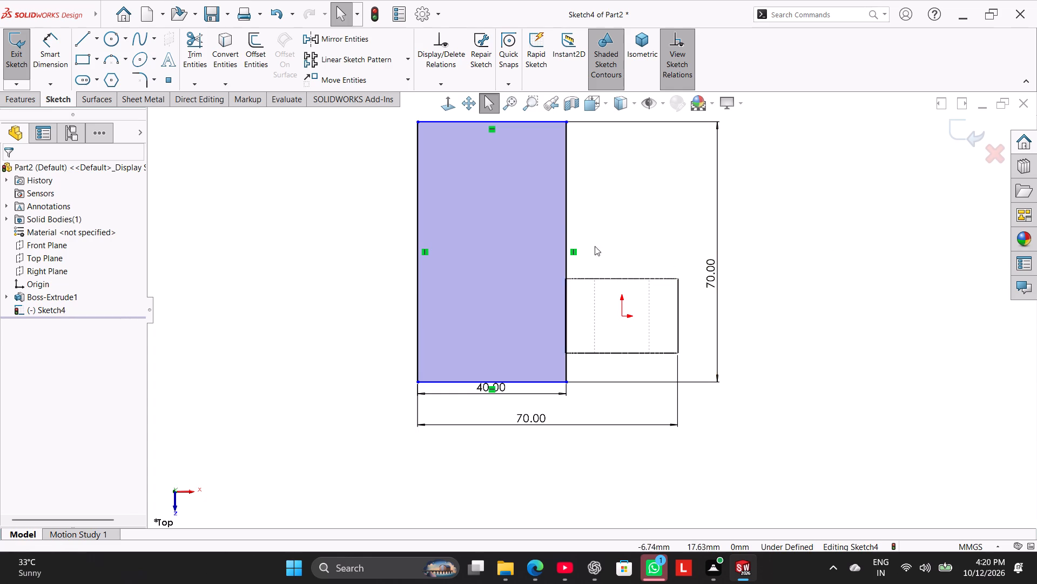
Add a Horizontal relation between the midpoint of the rectangle's right side and the origin.
left_click(564, 251, "ctrl")
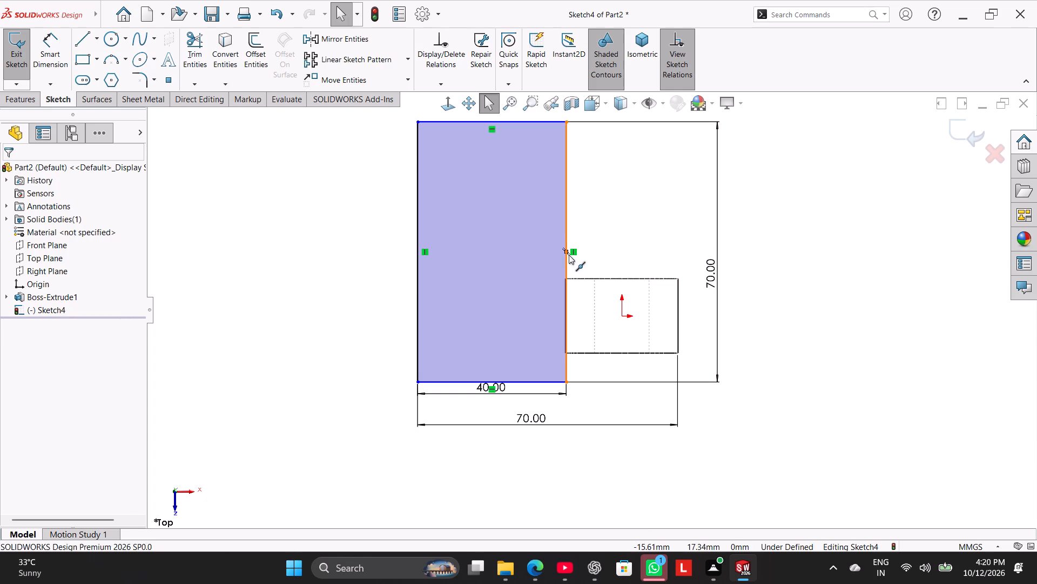
left_click(622, 317, "ctrl")
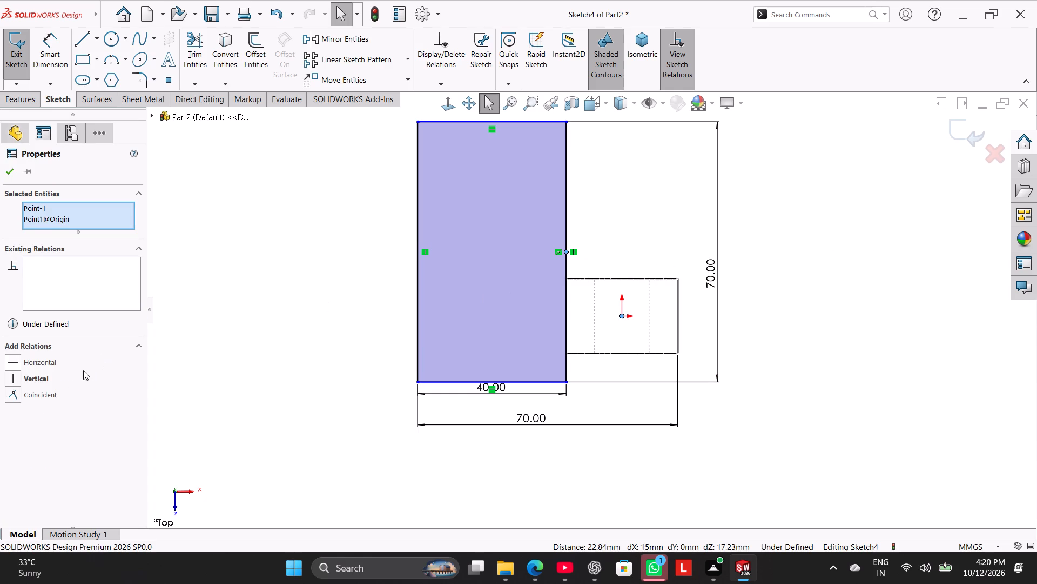
left_click(30, 366)
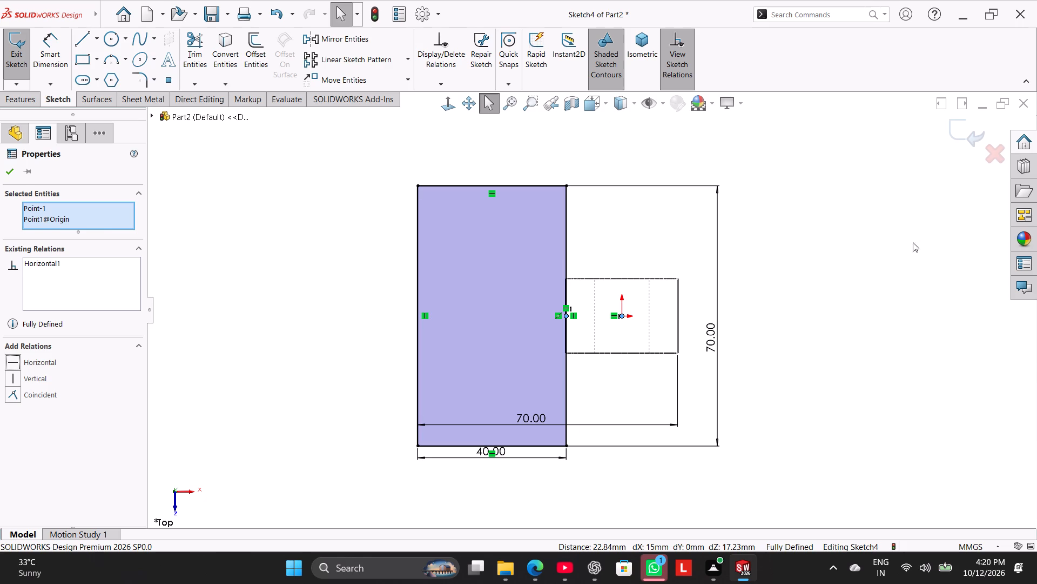
left_click(888, 245)
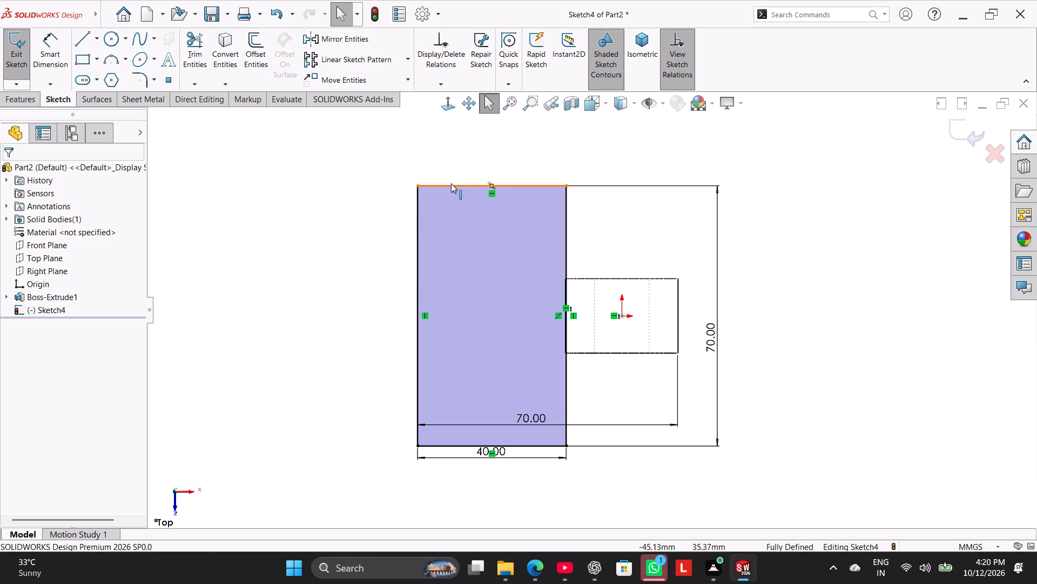
Start an Extruded Boss/Base from the rectangle sketch and set its depth to 12 mm.
left_click(20, 98)
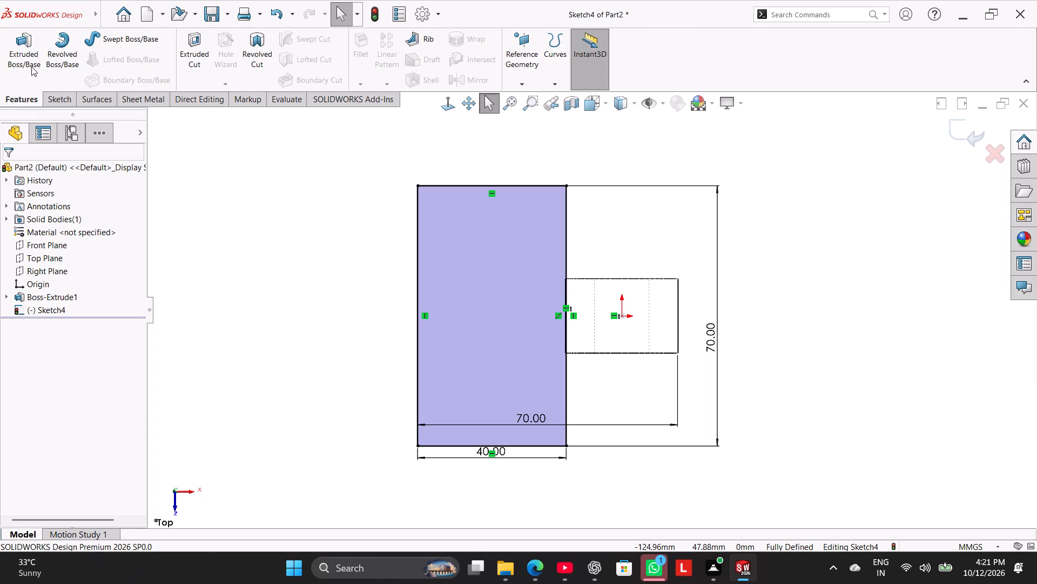
left_click(29, 64)
scroll(391, 298, "up", 4)
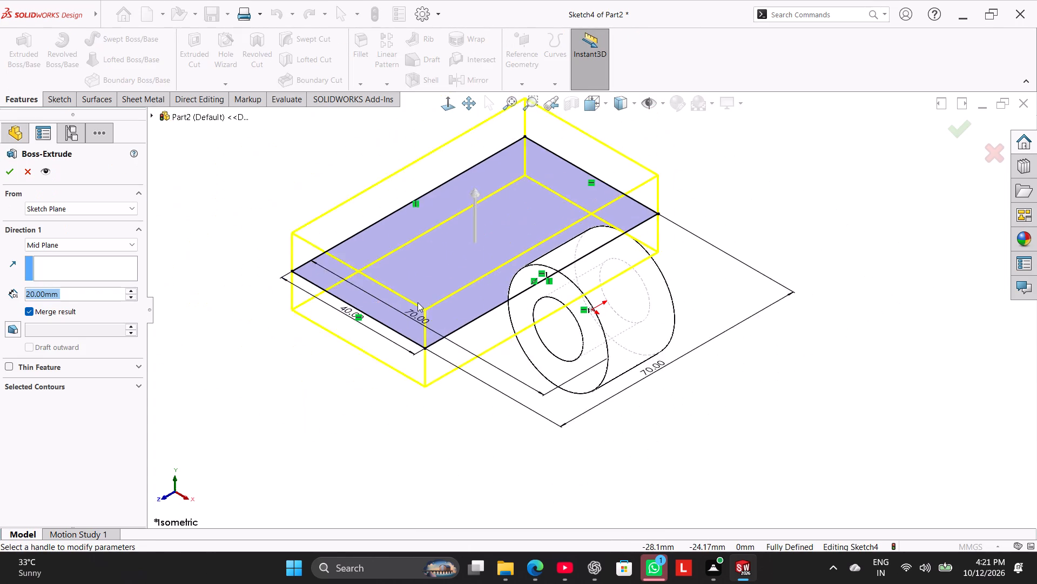
scroll(418, 302, "up", 1)
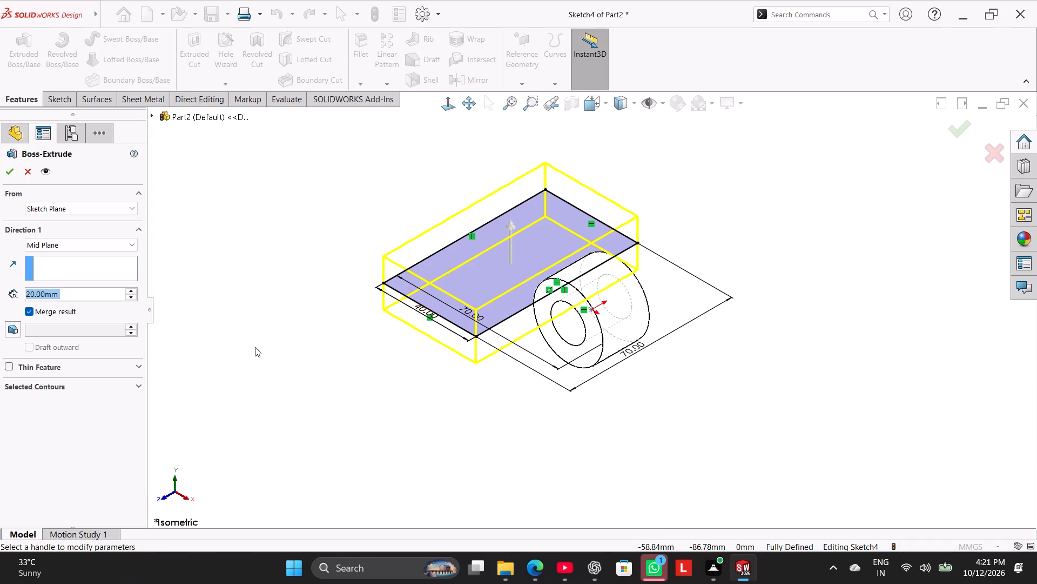
double_click(71, 295)
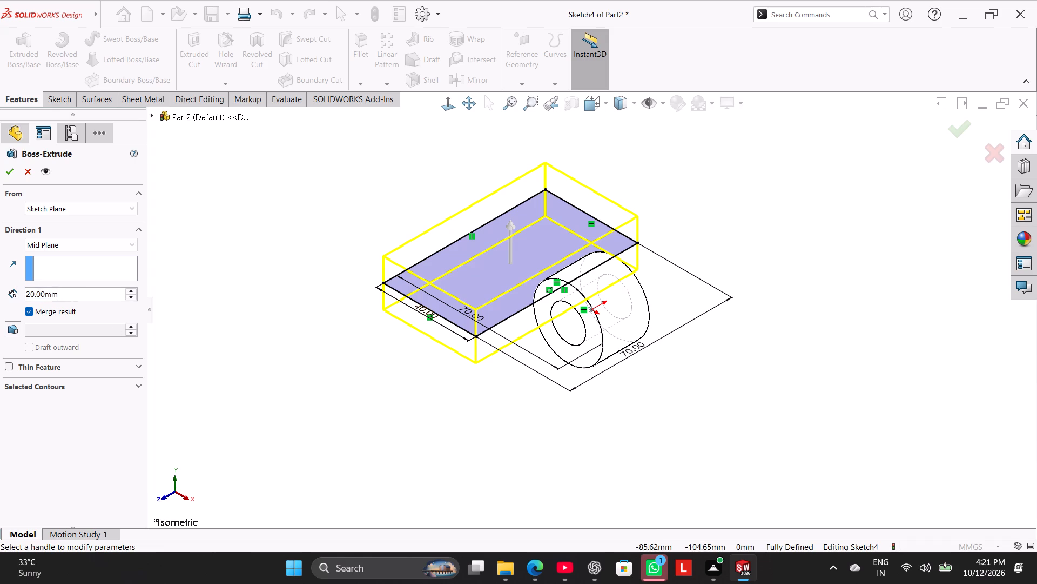
type("12")
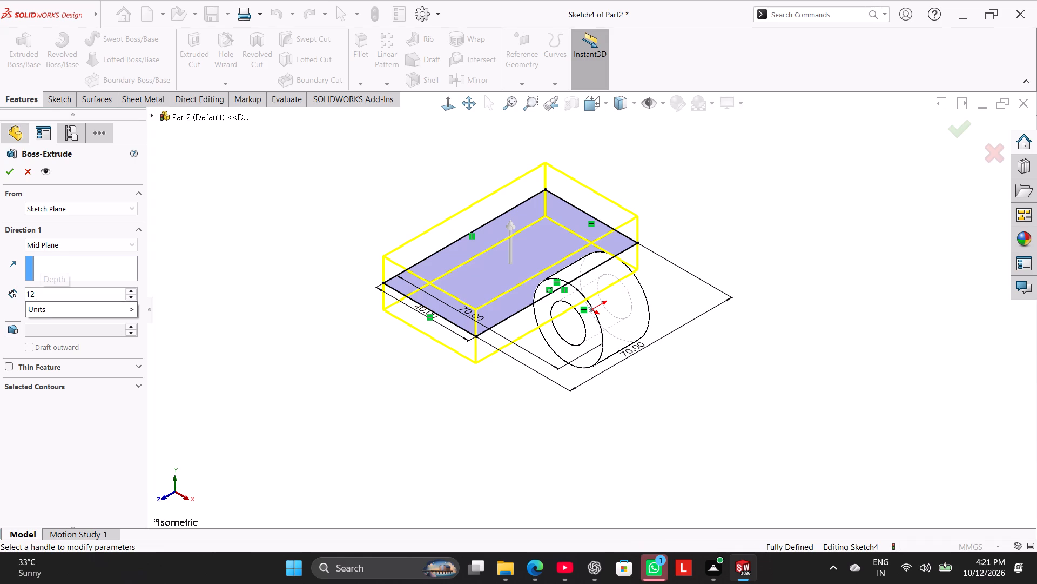
key("Return")
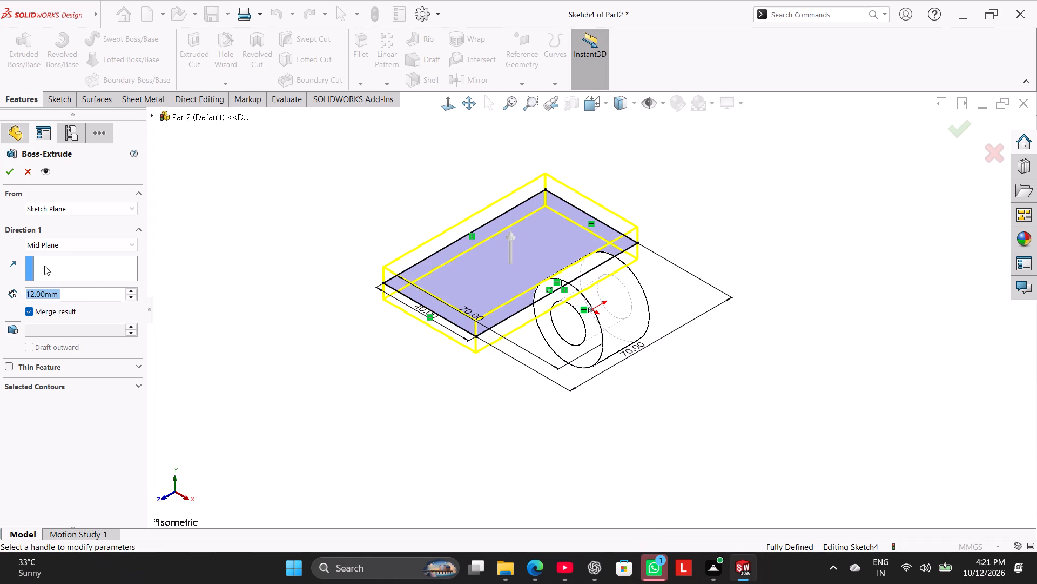
Change the extrusion's end condition from Mid Plane to Blind.
middle_click_drag(569, 432, 601, 365)
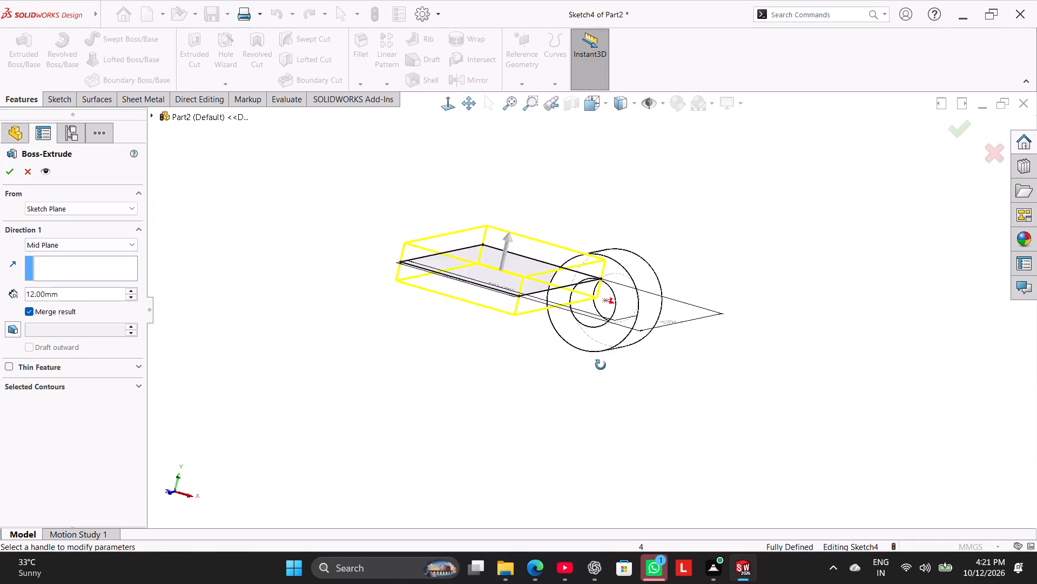
middle_click_drag(601, 365, 584, 392)
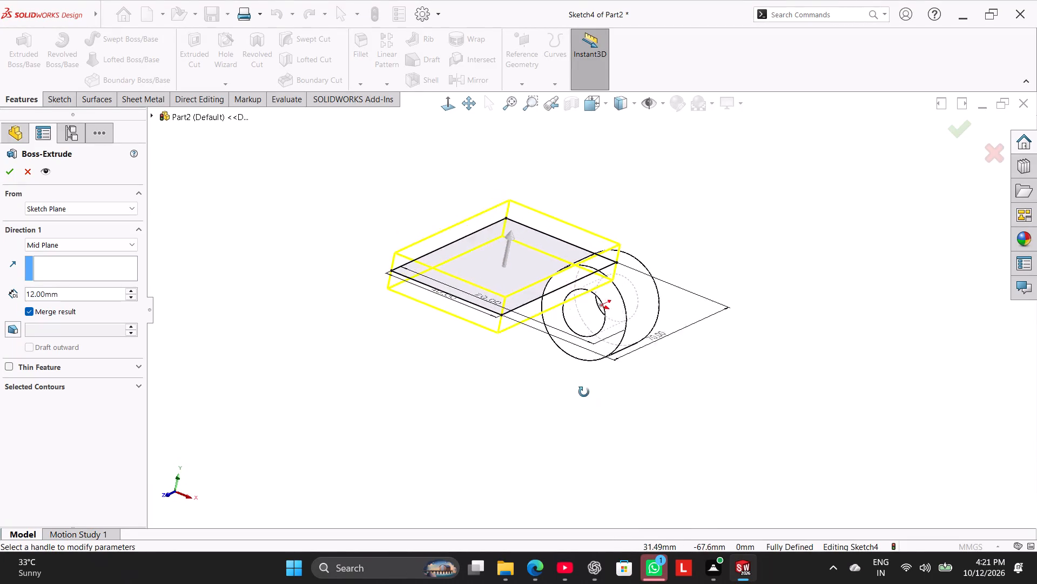
middle_click_drag(584, 392, 560, 348)
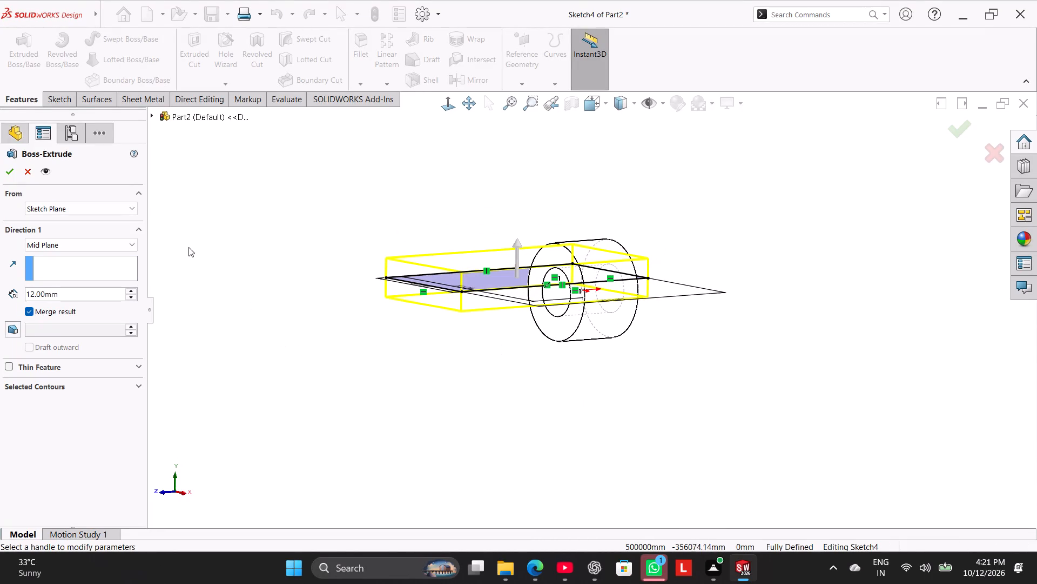
left_click(117, 242)
left_click(106, 251)
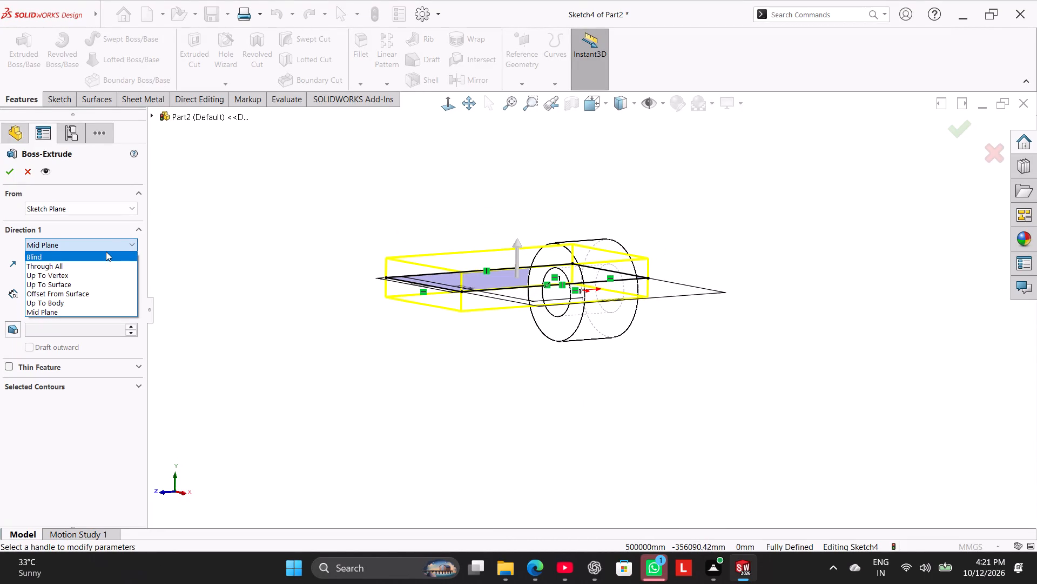
left_click(122, 254)
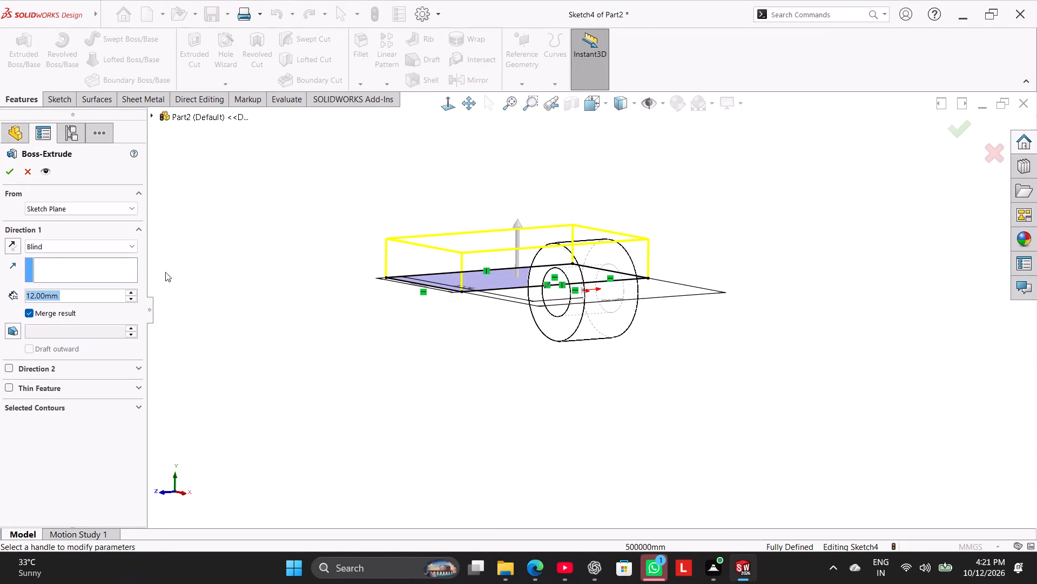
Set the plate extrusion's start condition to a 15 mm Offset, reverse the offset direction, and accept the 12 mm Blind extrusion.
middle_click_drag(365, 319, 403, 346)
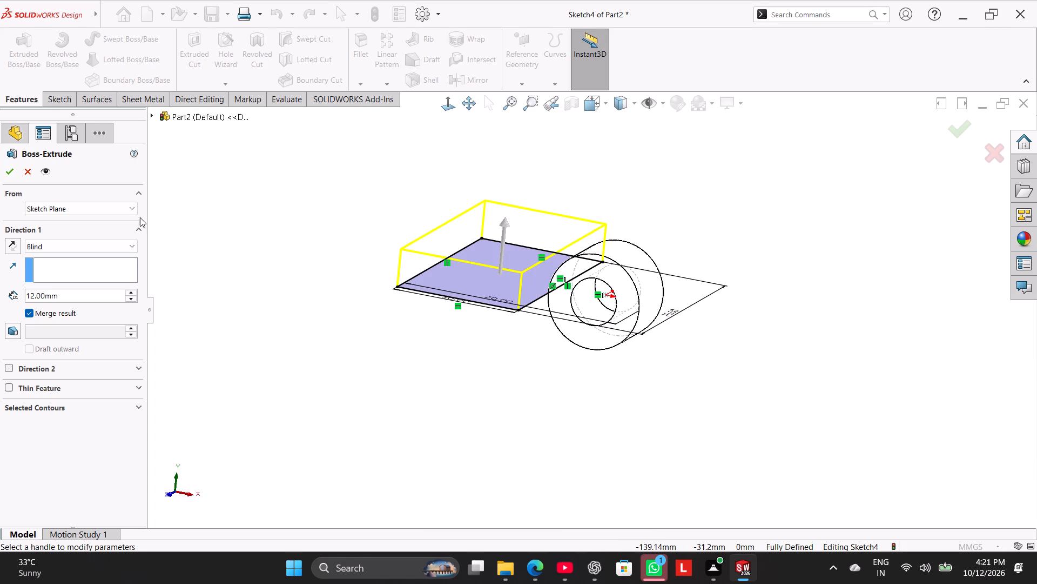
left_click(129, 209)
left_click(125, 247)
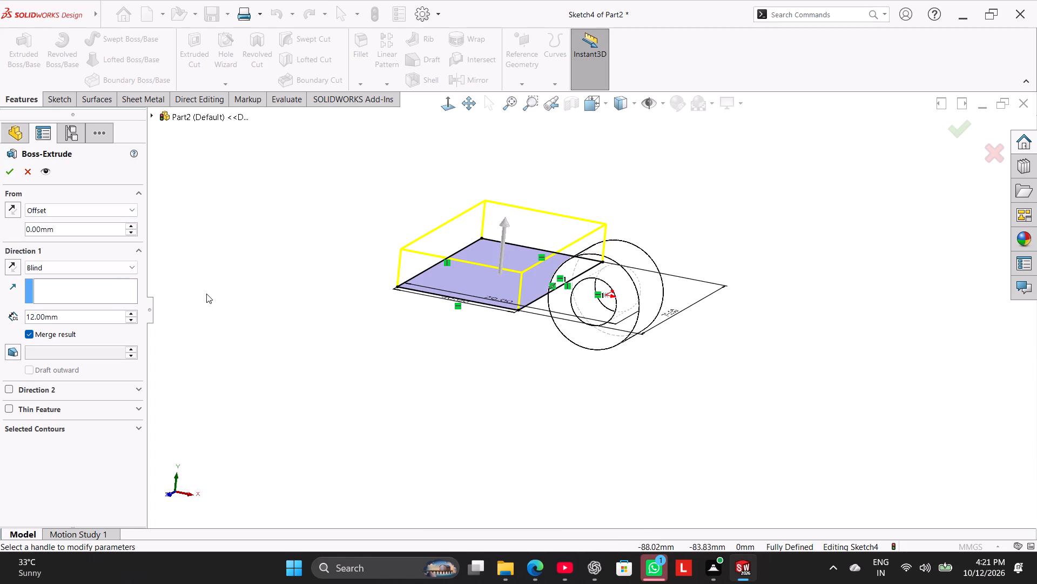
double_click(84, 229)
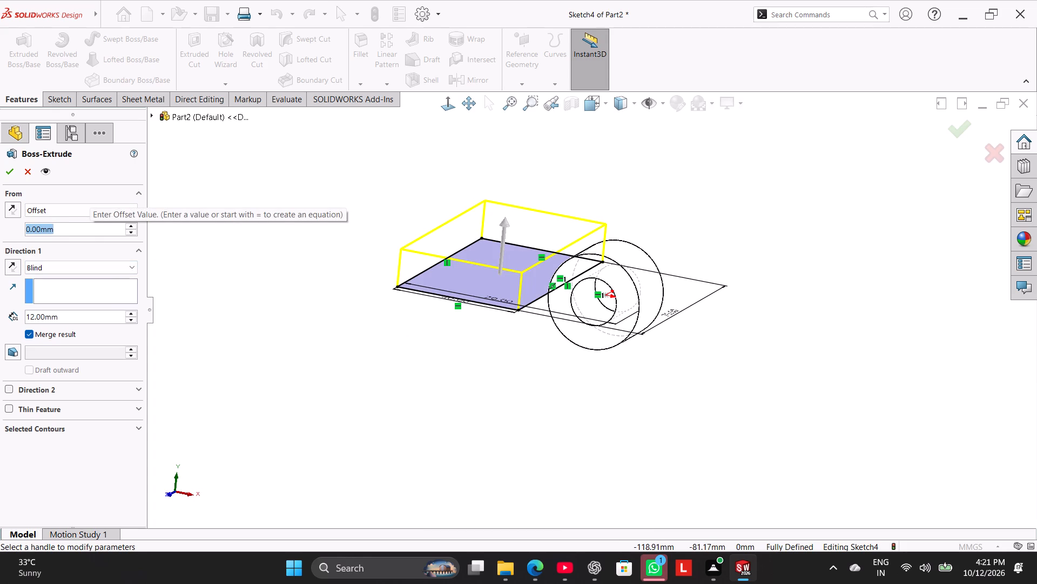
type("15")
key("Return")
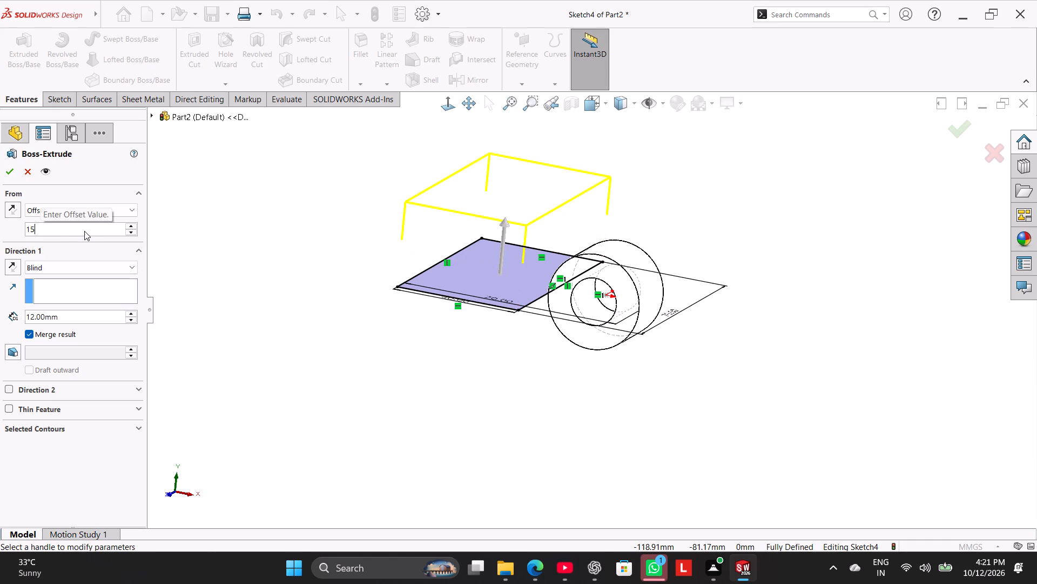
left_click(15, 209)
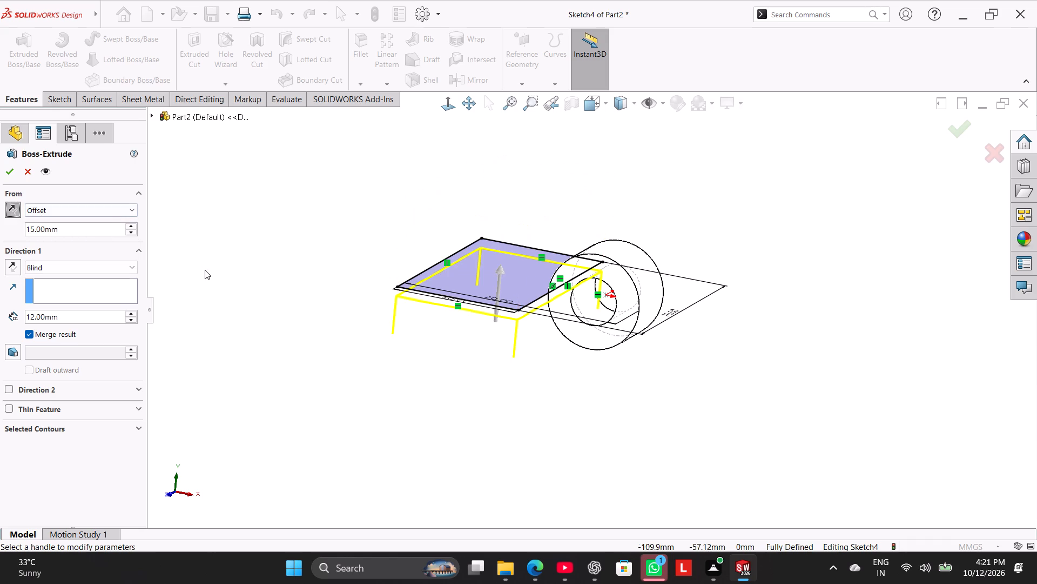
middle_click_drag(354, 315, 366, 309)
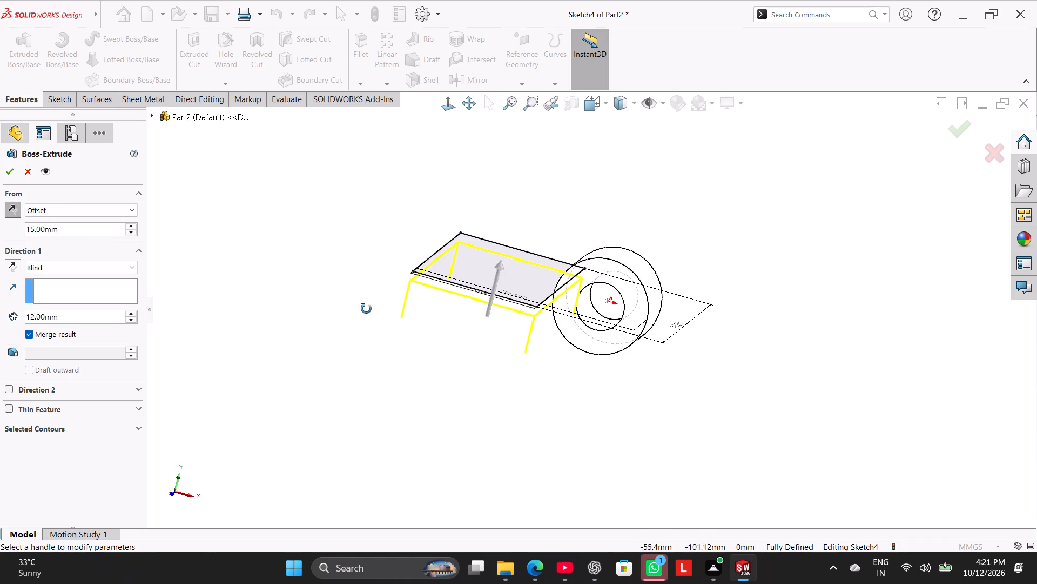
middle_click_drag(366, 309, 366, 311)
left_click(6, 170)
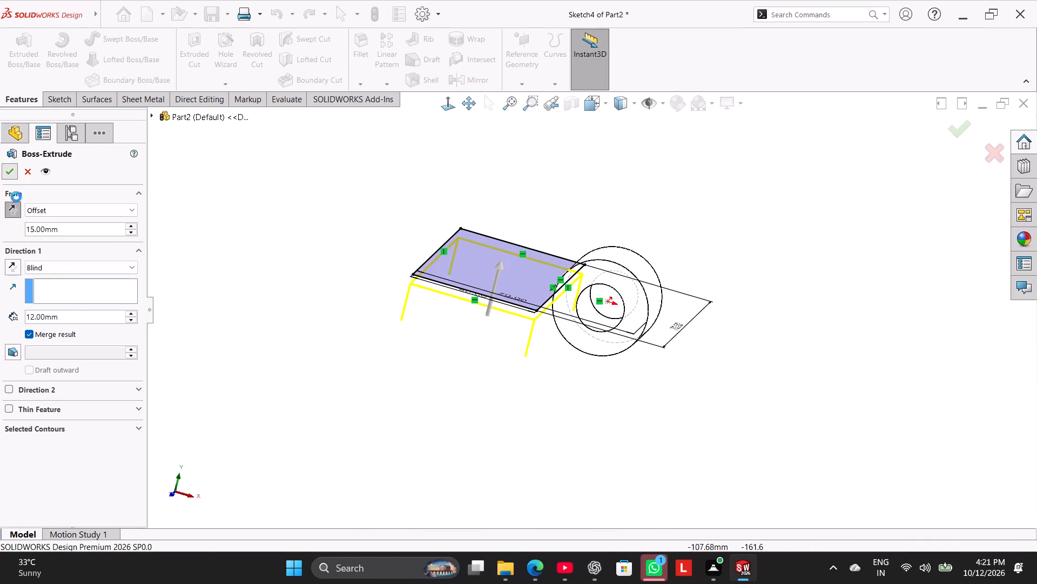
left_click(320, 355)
Show the model in the isometric view with the Shaded With Edges display style.
middle_click_drag(406, 374, 390, 273)
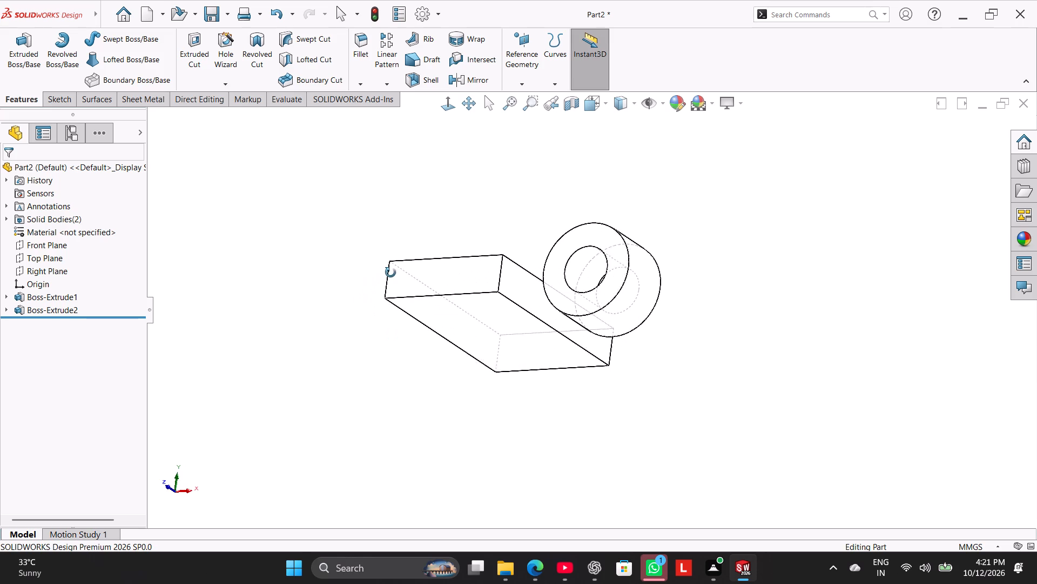
middle_click_drag(390, 273, 440, 293)
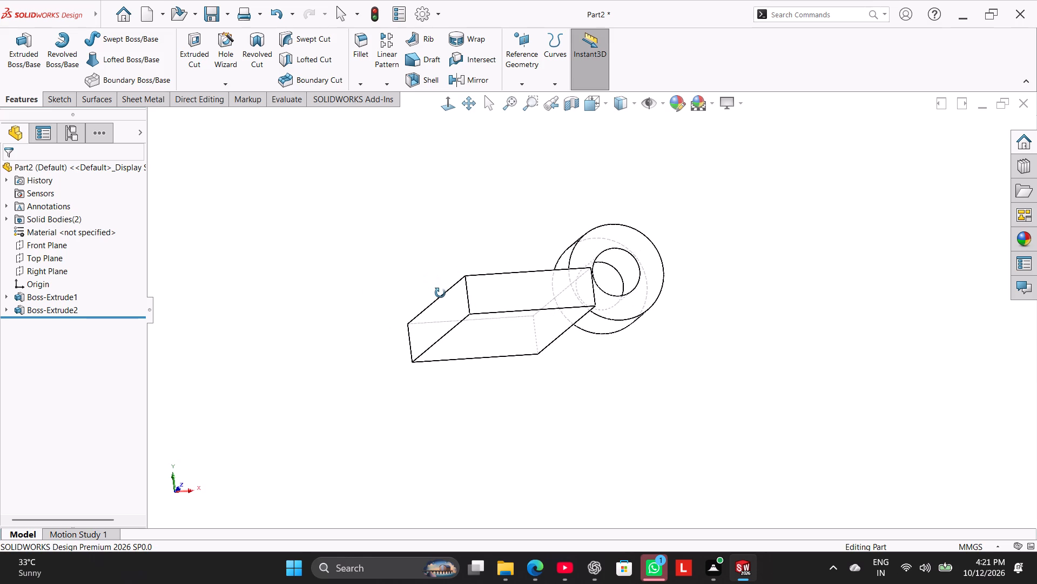
middle_click_drag(440, 293, 372, 377)
right_click_drag(394, 440, 857, 281)
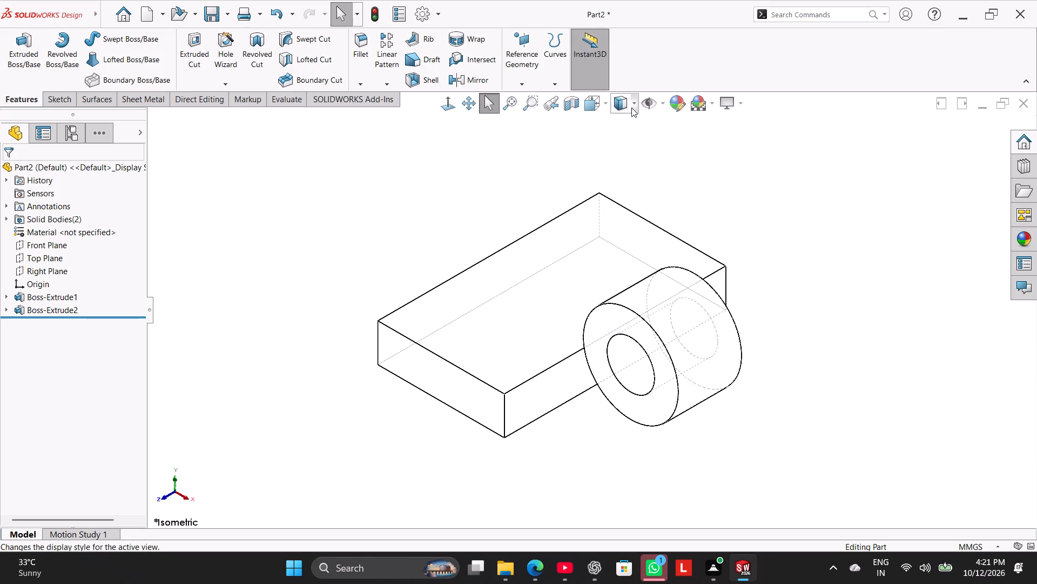
left_click(633, 105)
left_click(618, 126)
scroll(624, 282, "up", 2)
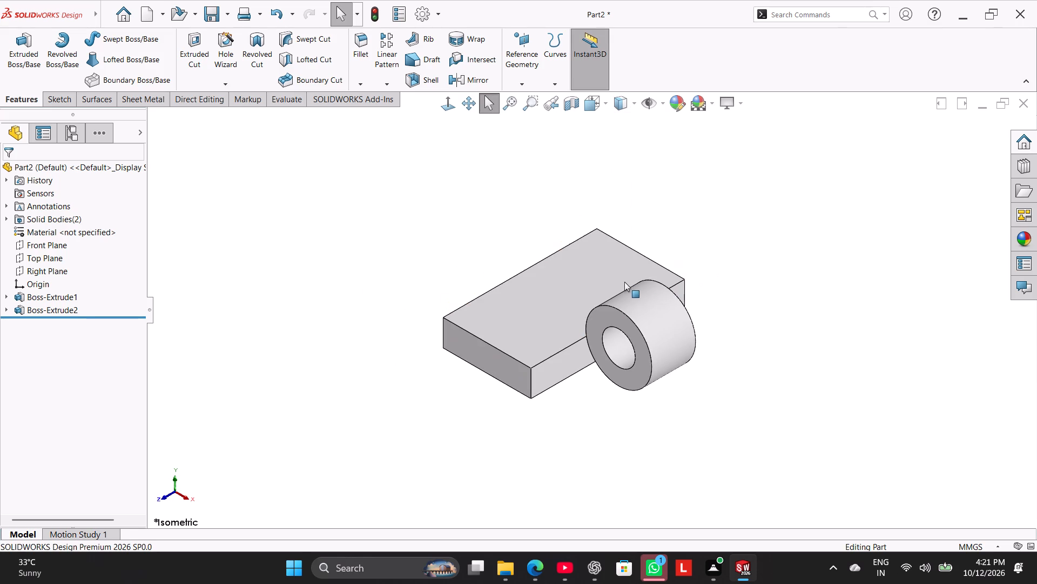
left_click(463, 376)
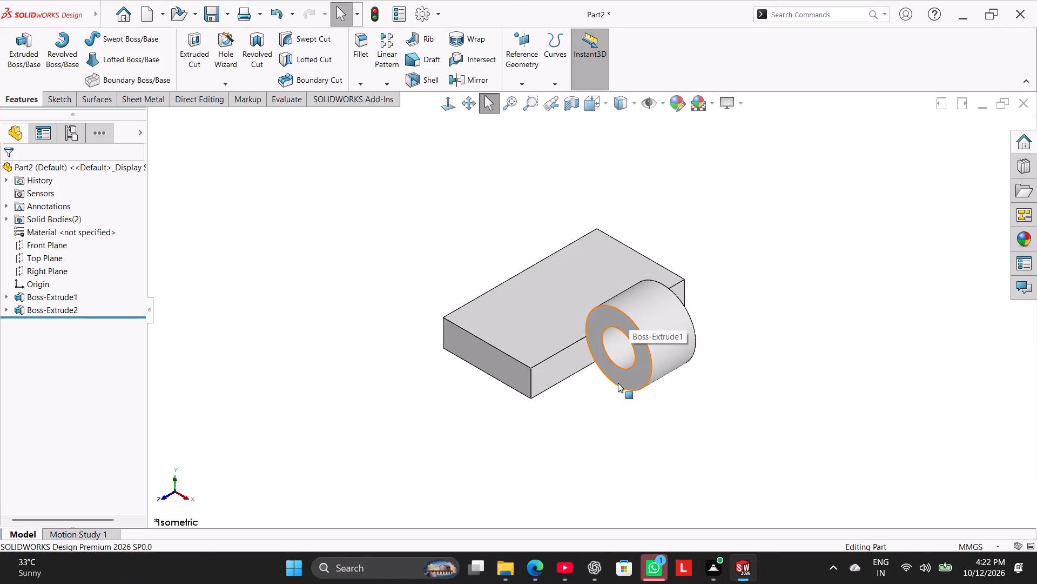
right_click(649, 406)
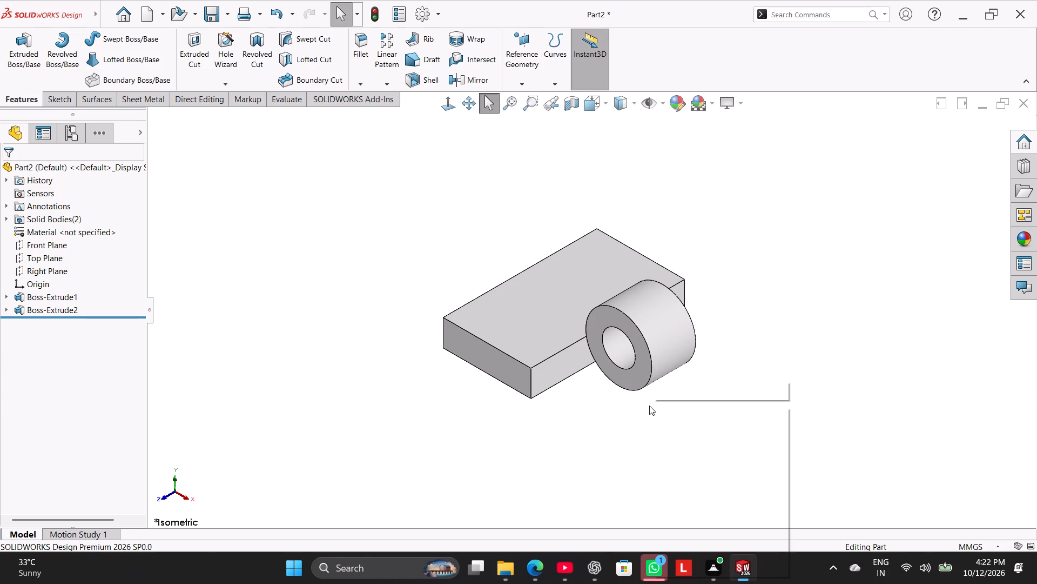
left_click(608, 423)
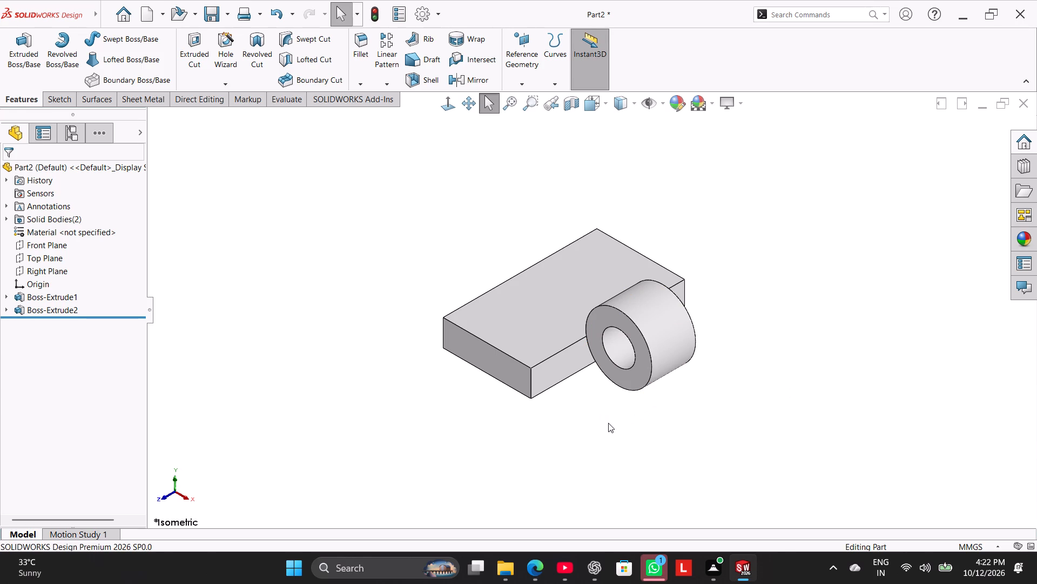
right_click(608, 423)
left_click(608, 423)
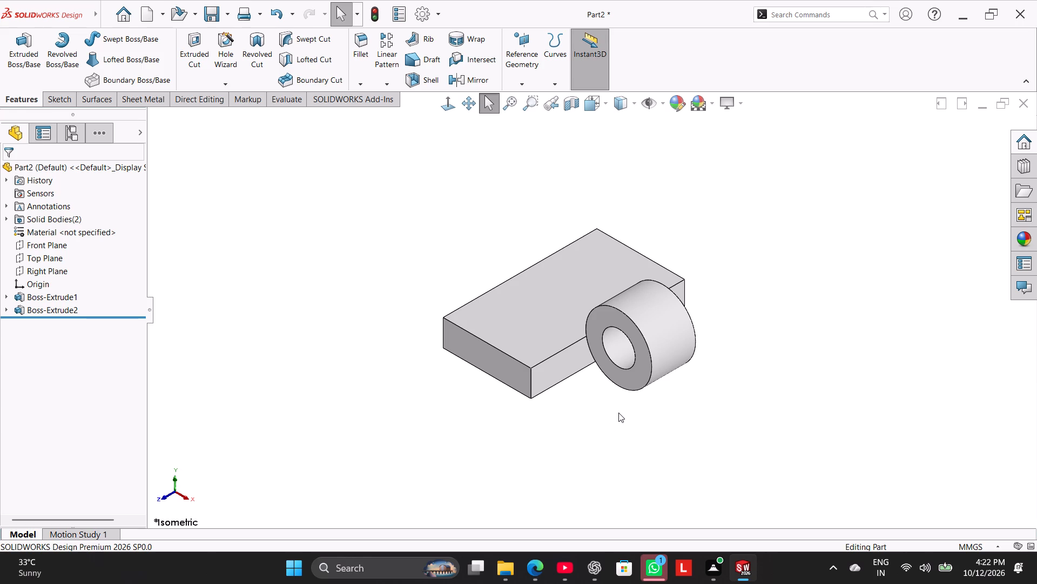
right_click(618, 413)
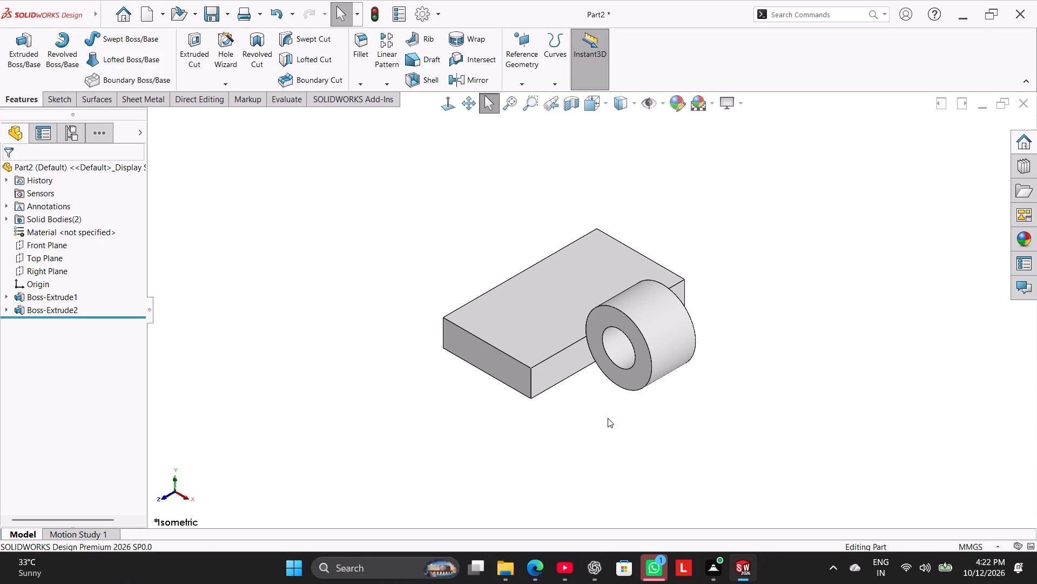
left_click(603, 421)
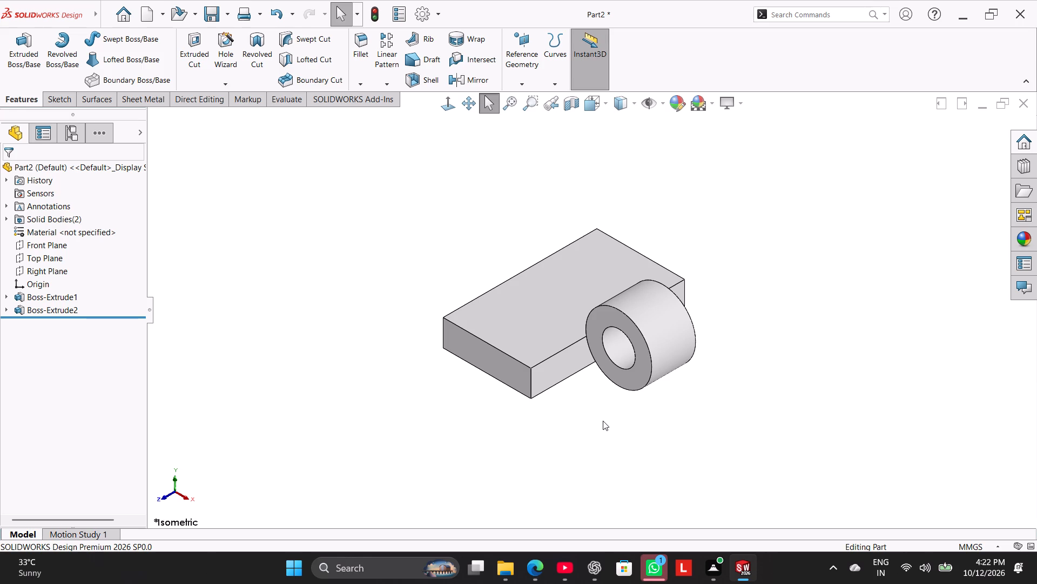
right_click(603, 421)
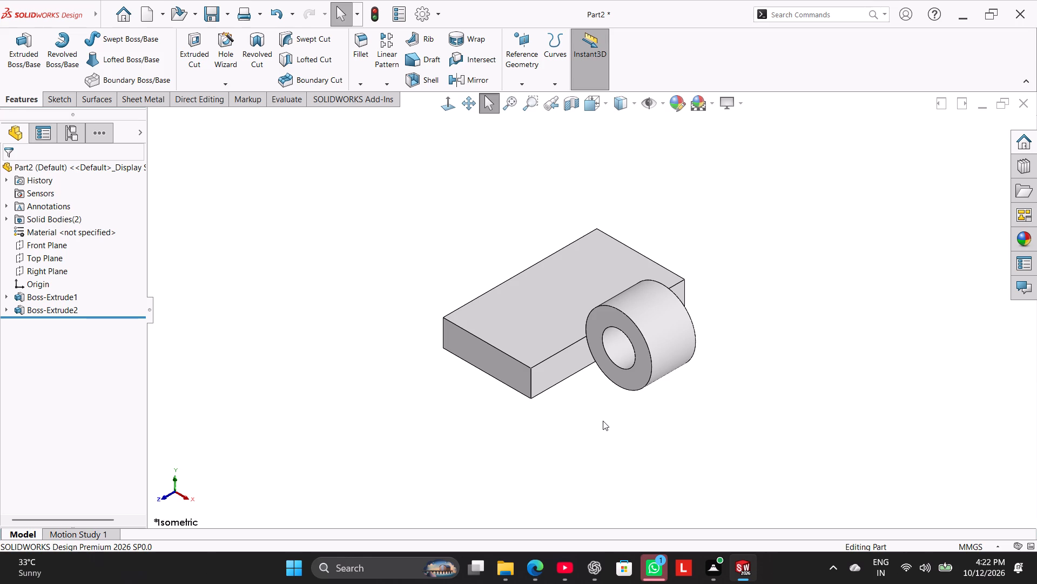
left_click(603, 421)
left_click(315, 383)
Delete the plate's extrusion feature, Boss-Extrude2, keeping its rectangle sketch.
right_click(39, 310)
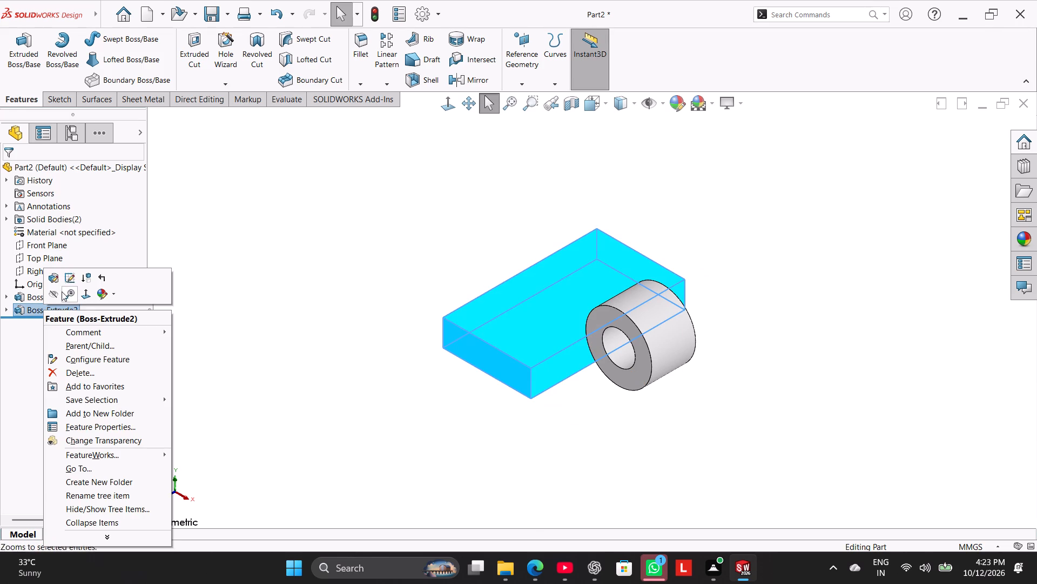
left_click(77, 370)
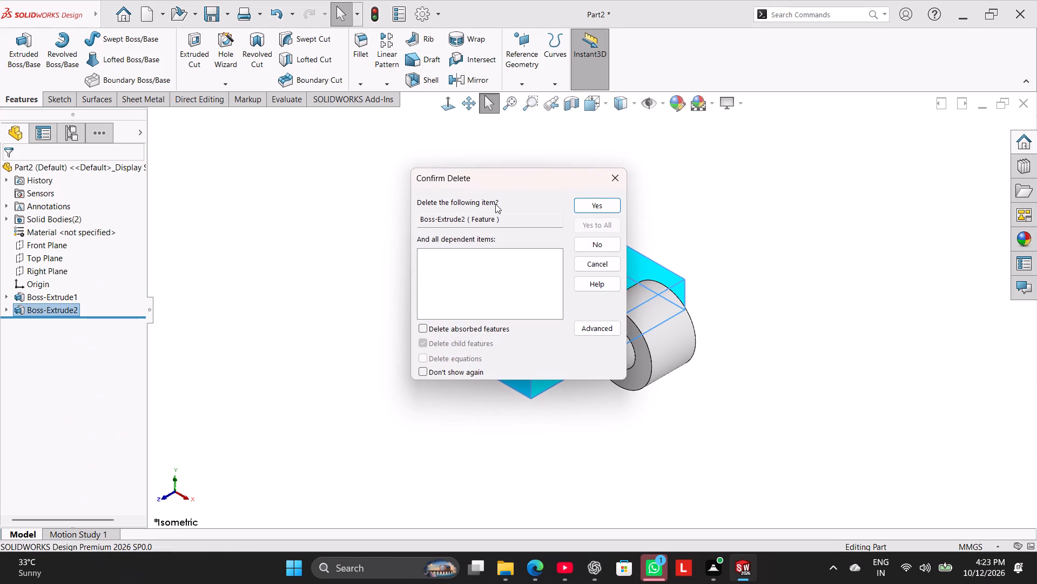
left_click(605, 202)
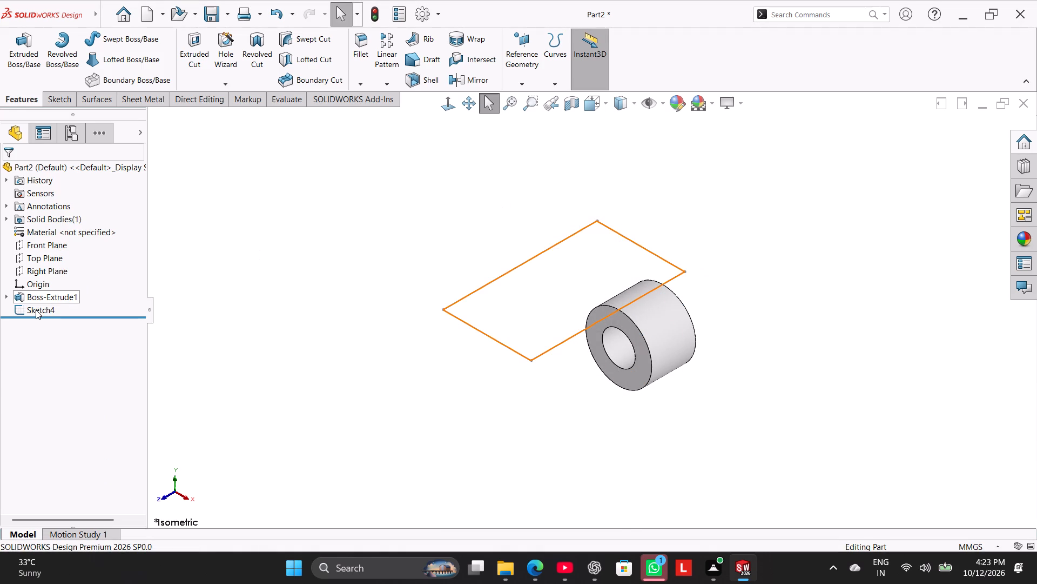
Delete the hollow cylinder's extrusion feature, Boss-Extrude1, together with the dependent rectangle sketch.
right_click(54, 299)
left_click(96, 359)
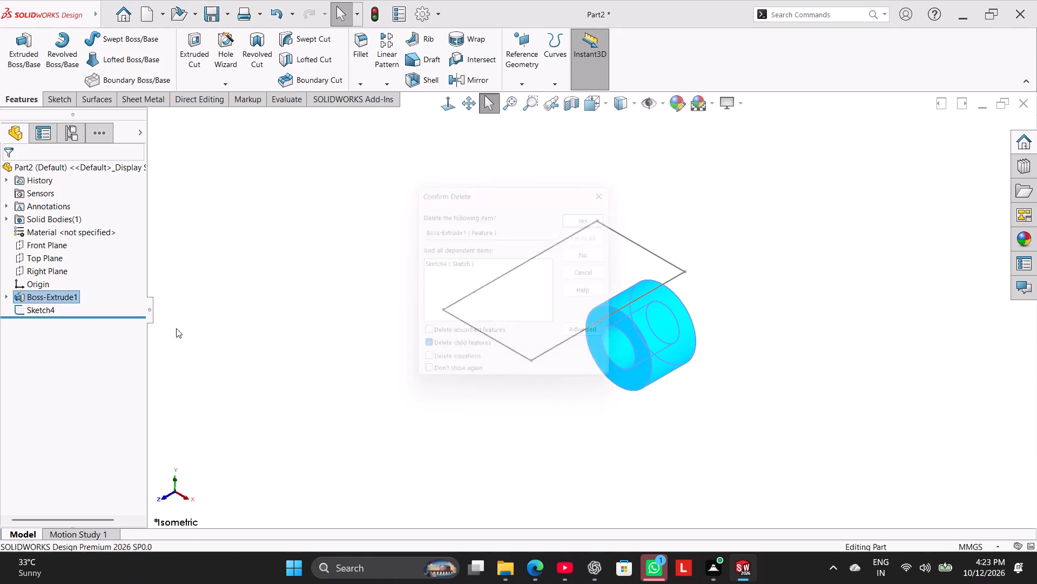
left_click(581, 203)
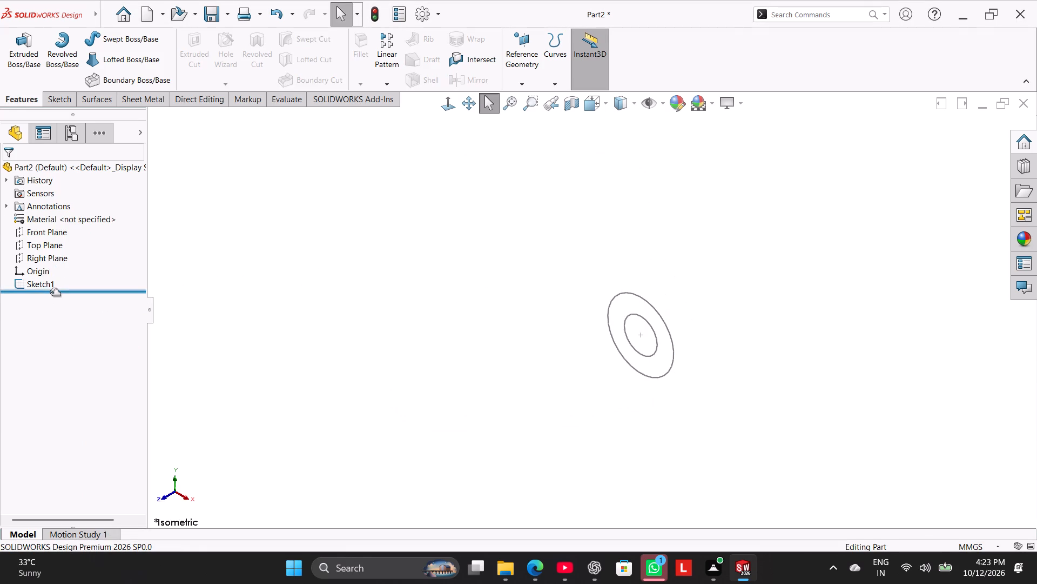
Delete the remaining sketch of the two concentric circles, Sketch1.
right_click(48, 289)
left_click(143, 252)
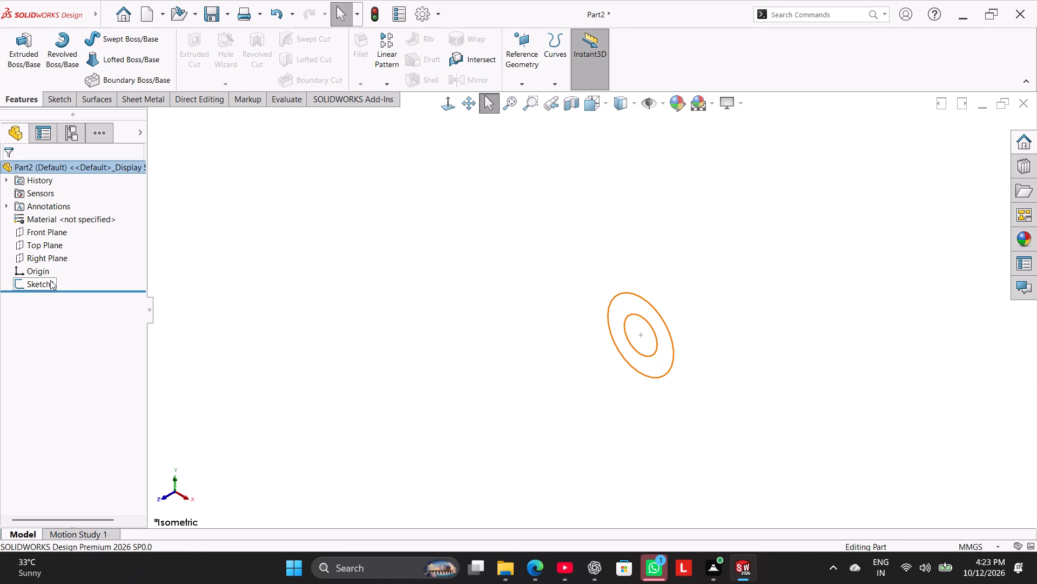
right_click(45, 284)
left_click(106, 359)
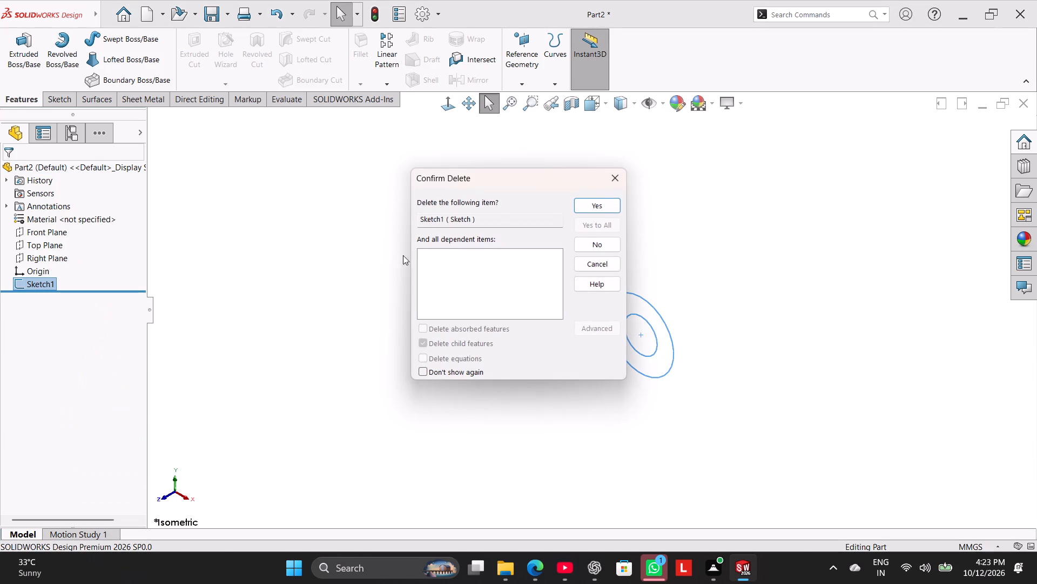
left_click(583, 203)
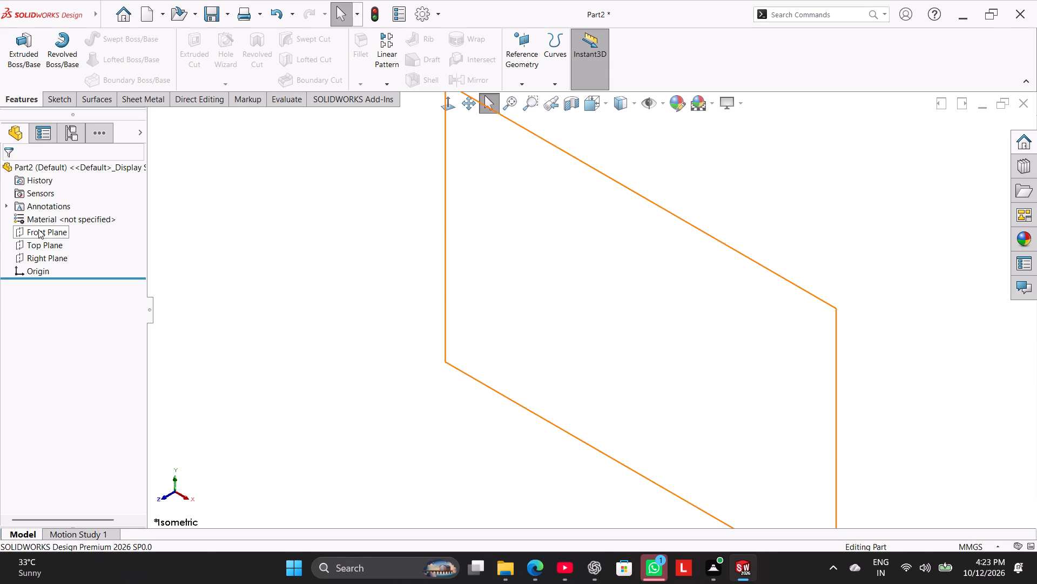
Start a sketch on the Front Plane and draw two concentric circles centred on the origin, with radii about 57 mm and 34 mm.
left_click(41, 230)
left_click(58, 209)
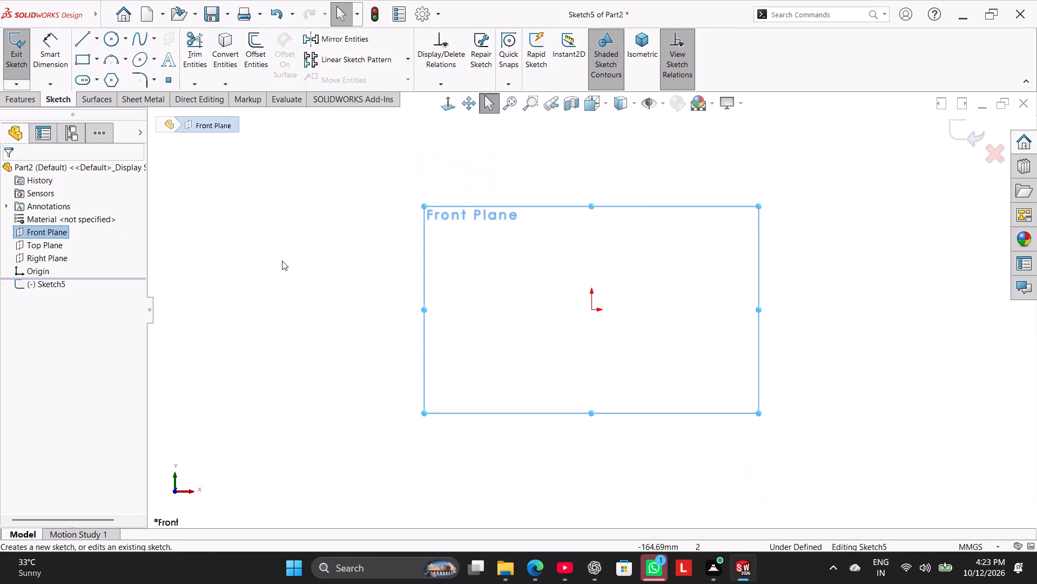
left_click(283, 258)
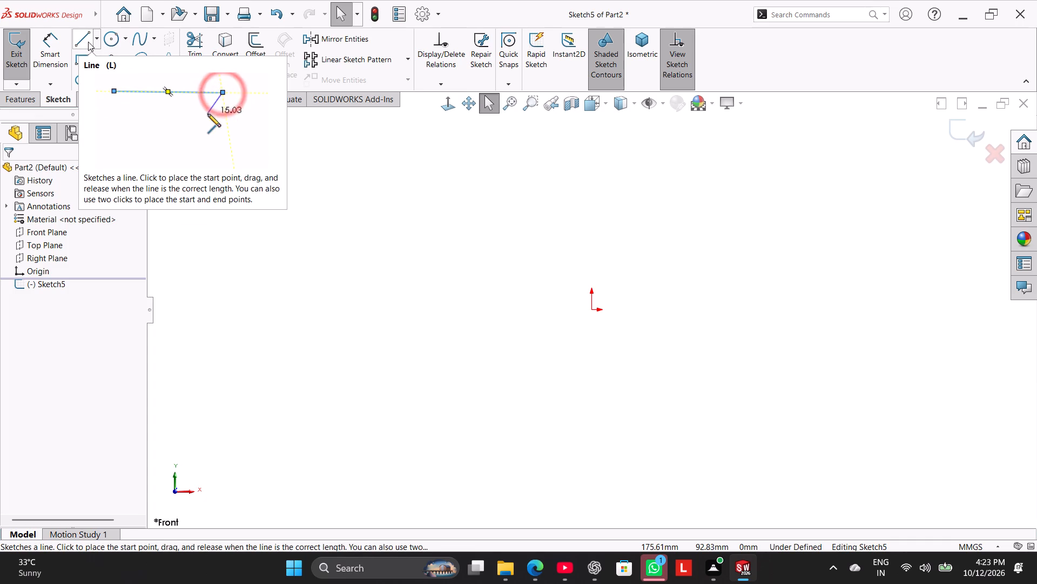
left_click(111, 39)
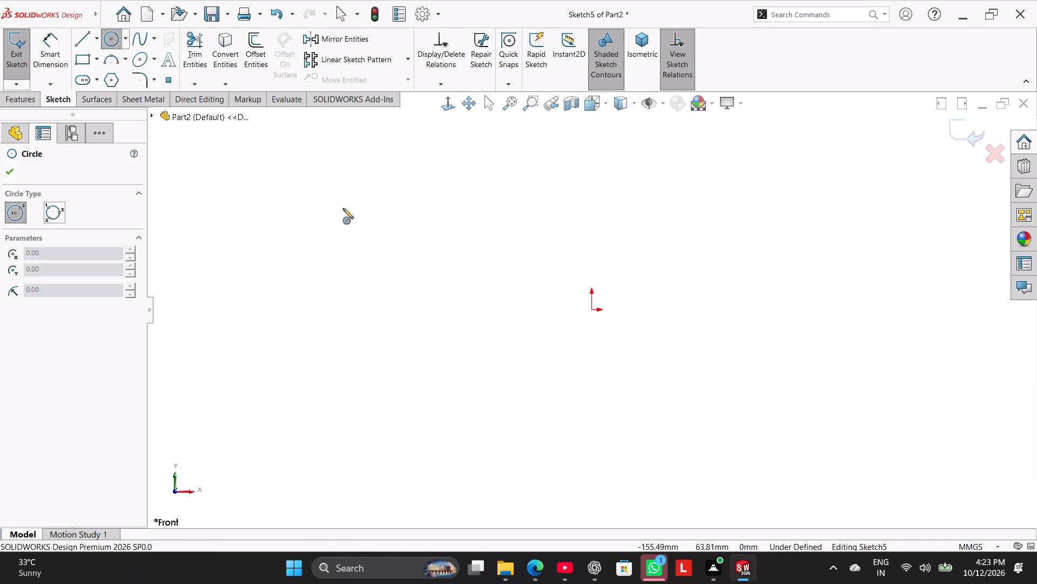
left_click(594, 312)
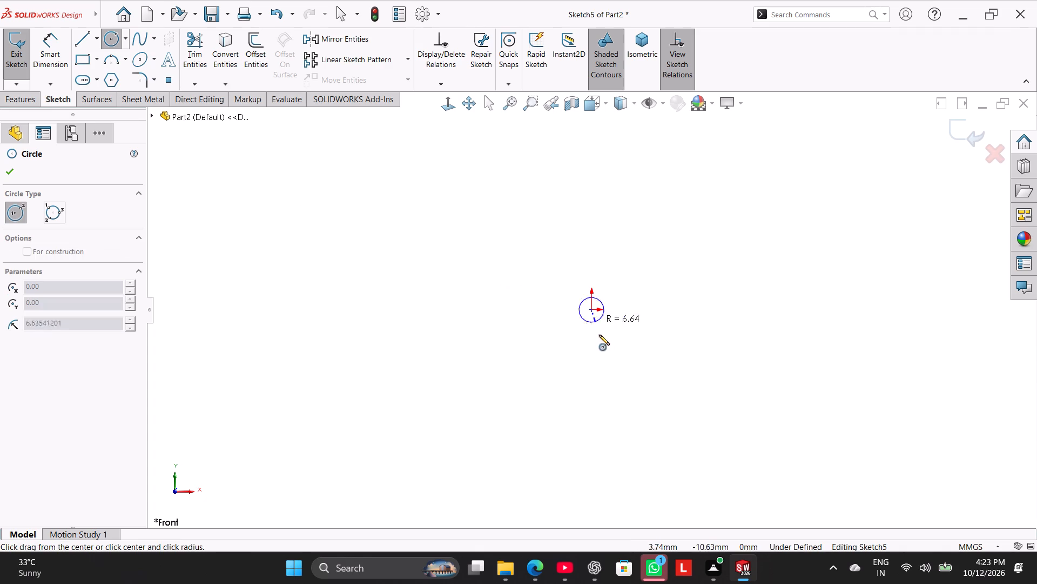
left_click(664, 388)
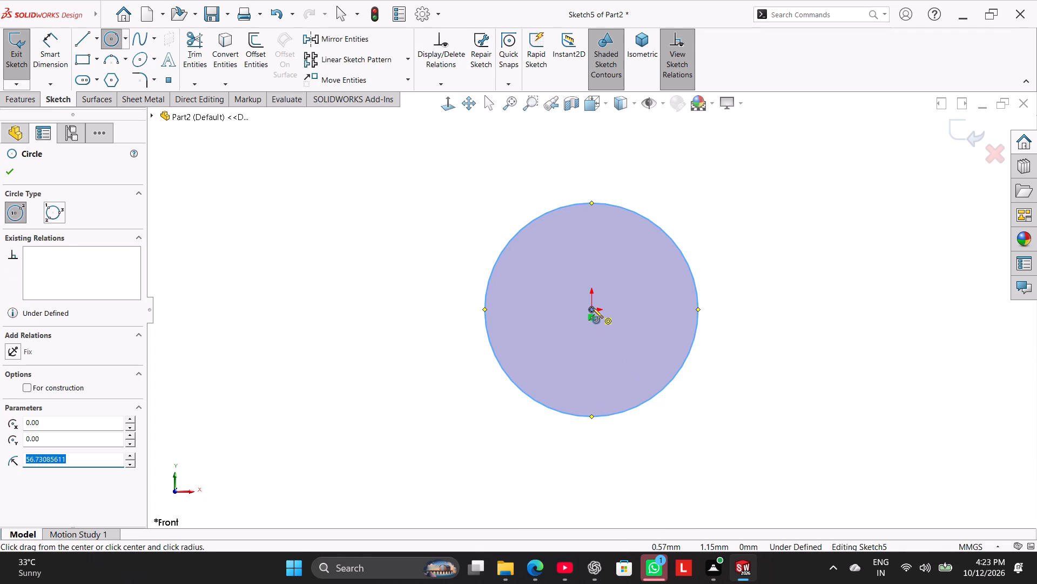
left_click(592, 308)
left_click(634, 358)
right_click(379, 260)
left_click(403, 268)
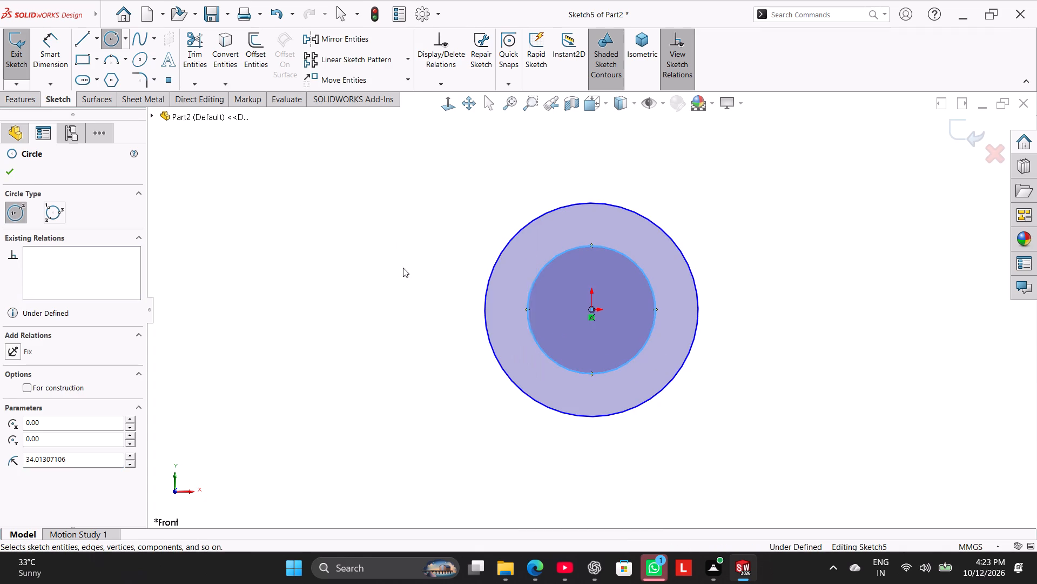
Dimension the two concentric circles, setting the outer diameter to 30 mm and the inner diameter to 15 mm.
left_click(52, 50)
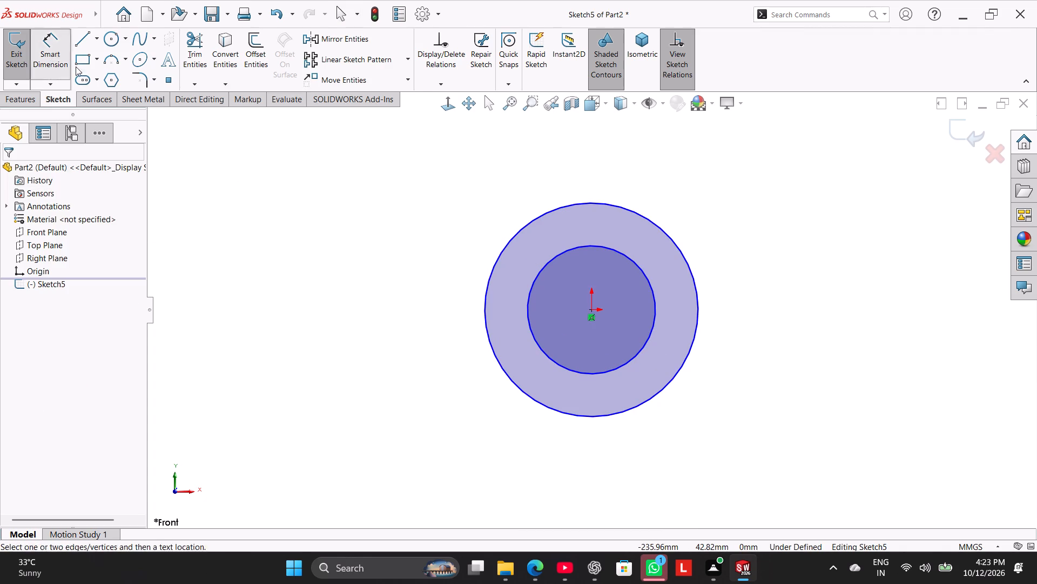
left_click(514, 235)
left_click(448, 172)
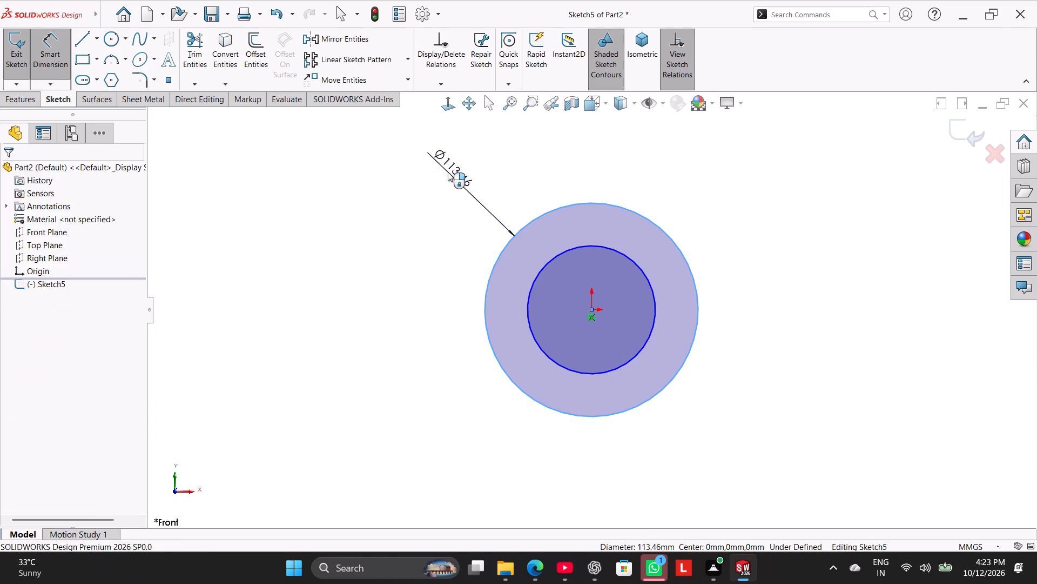
key("3")
key("0")
key("Return")
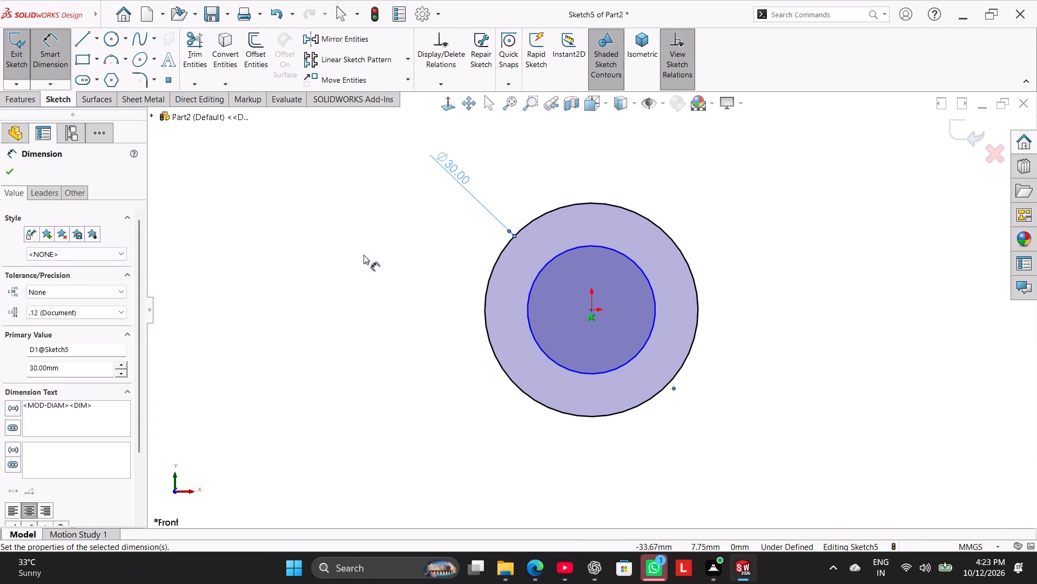
left_click(568, 251)
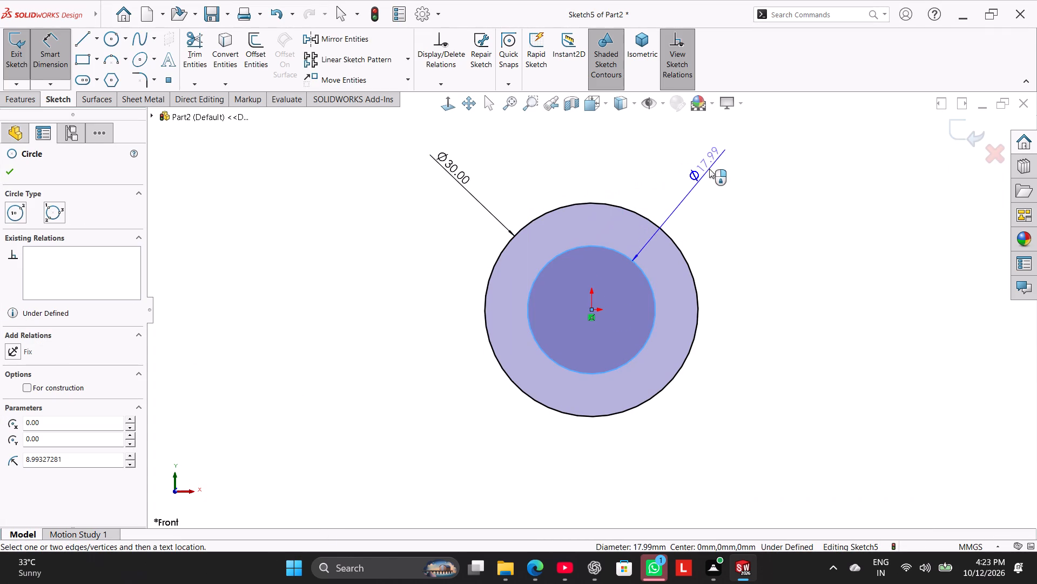
left_click(709, 169)
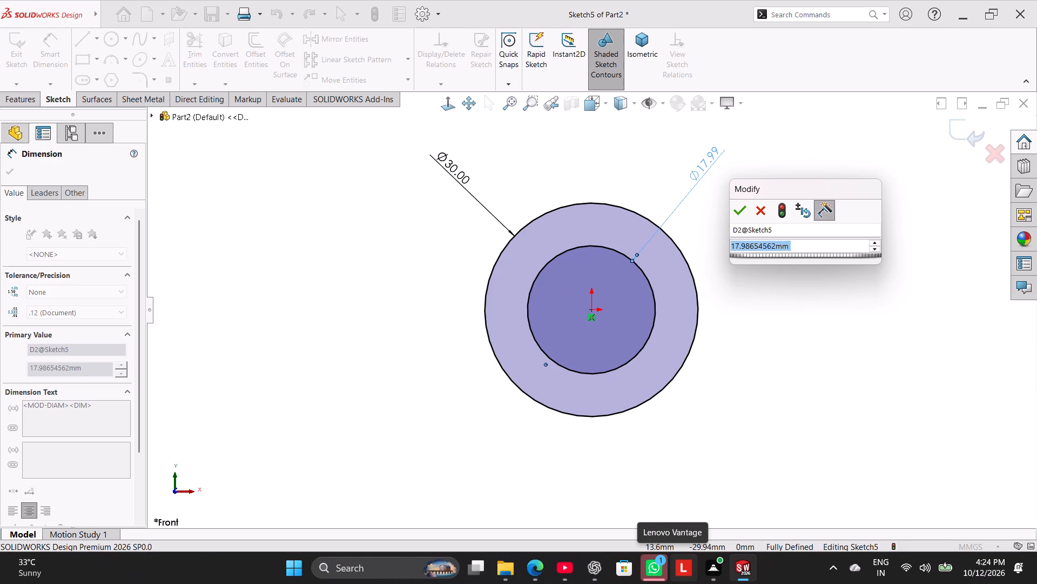
type("15")
key("Return")
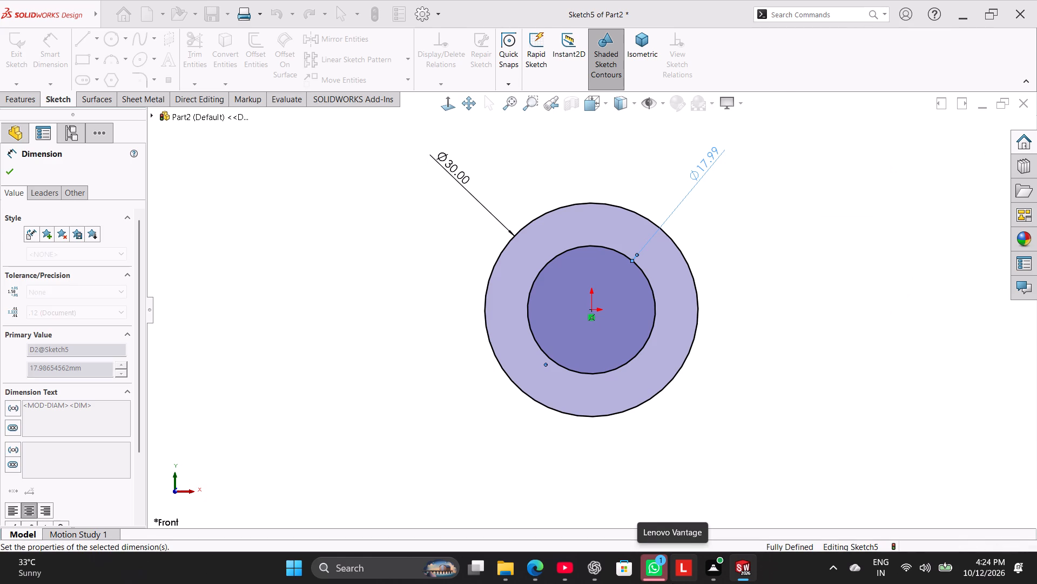
right_click(826, 331)
left_click(846, 365)
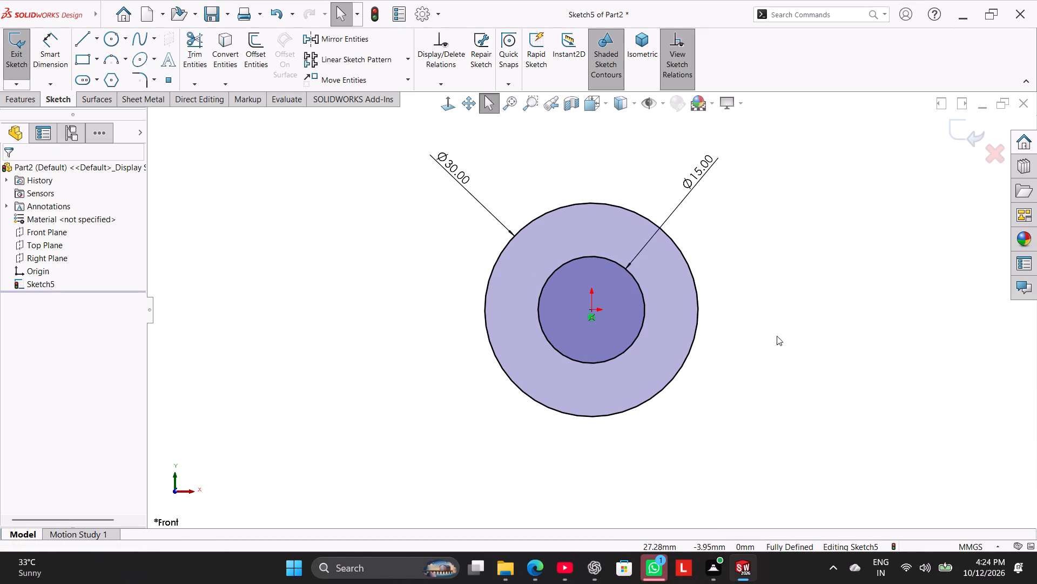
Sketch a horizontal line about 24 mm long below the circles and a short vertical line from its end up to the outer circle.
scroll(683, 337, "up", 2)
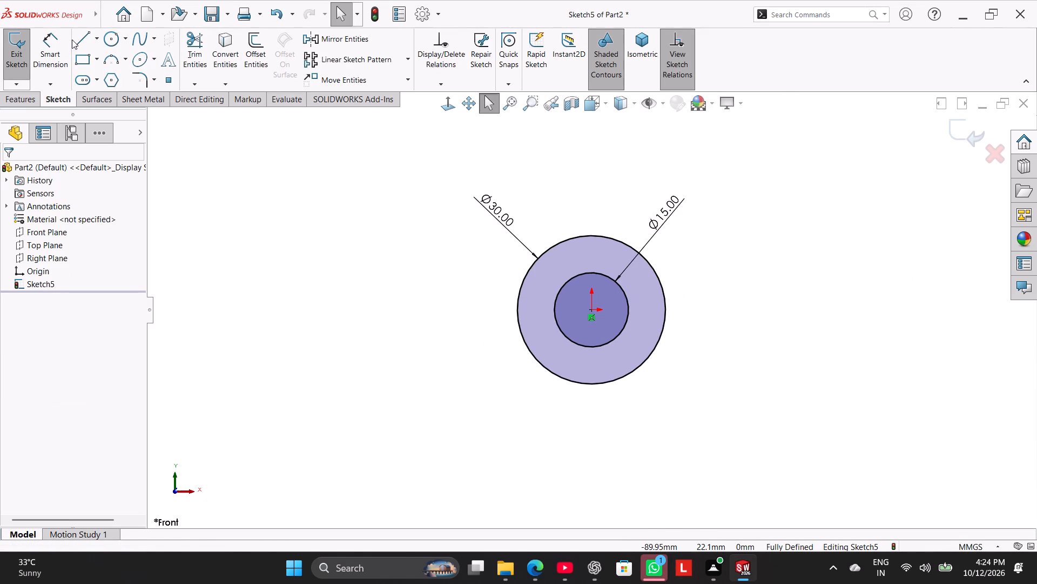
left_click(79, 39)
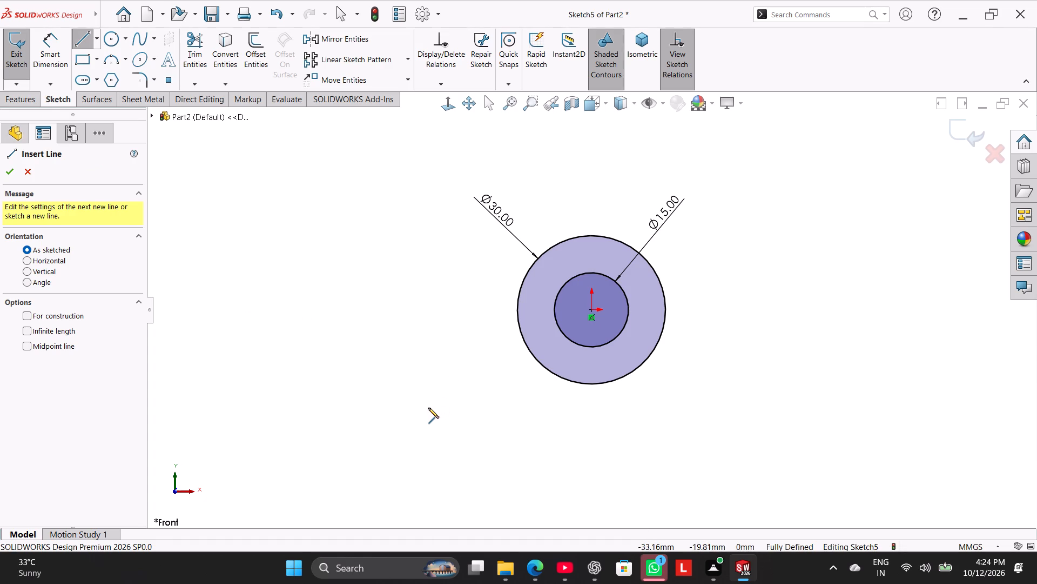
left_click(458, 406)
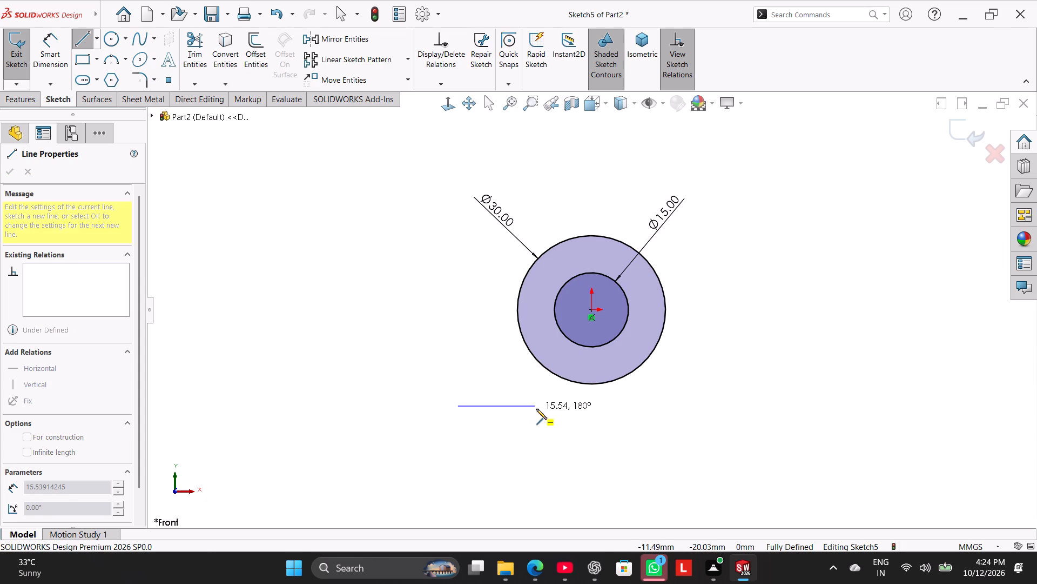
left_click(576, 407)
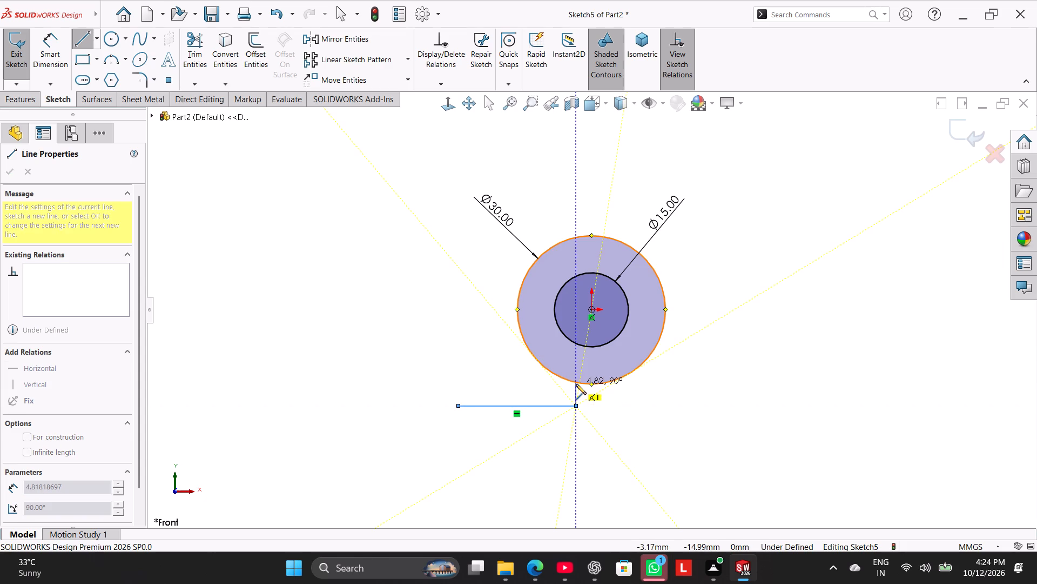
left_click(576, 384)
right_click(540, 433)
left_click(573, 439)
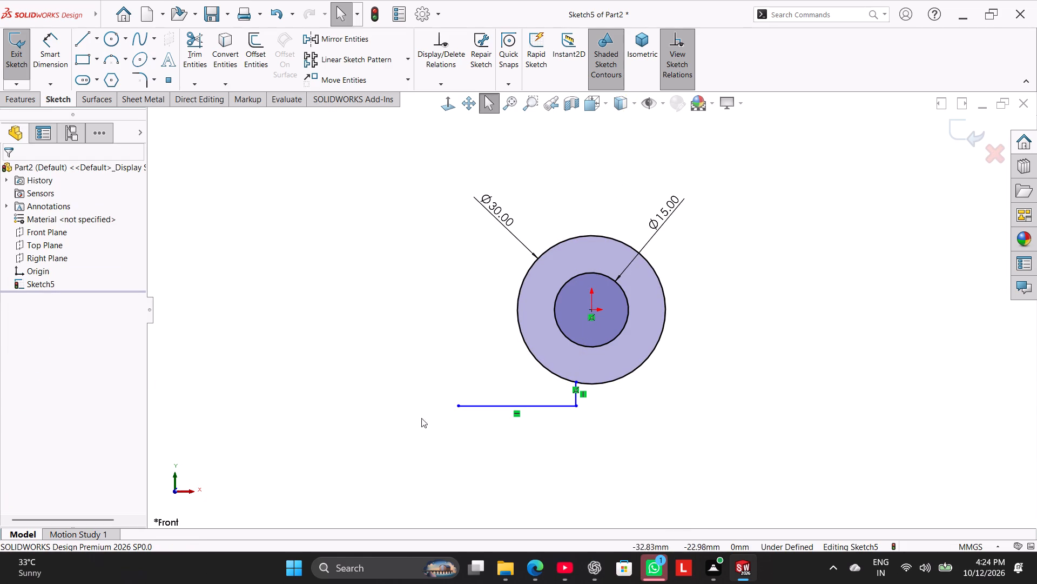
Sketch a vertical line from the horizontal line's free end up to the origin's level, continuing with a horizontal line about 27 mm to the origin.
left_click(76, 35)
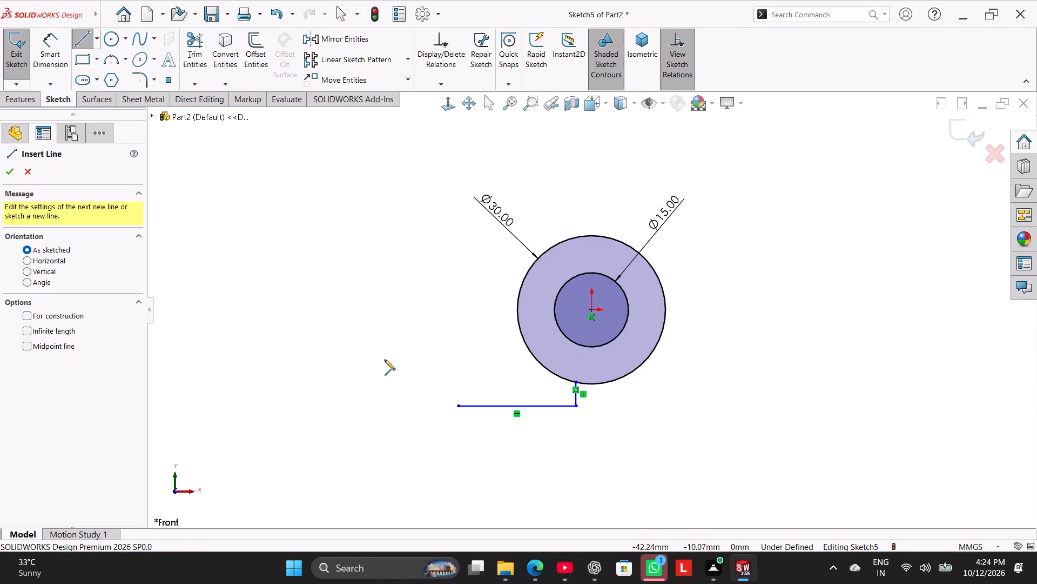
left_click(455, 408)
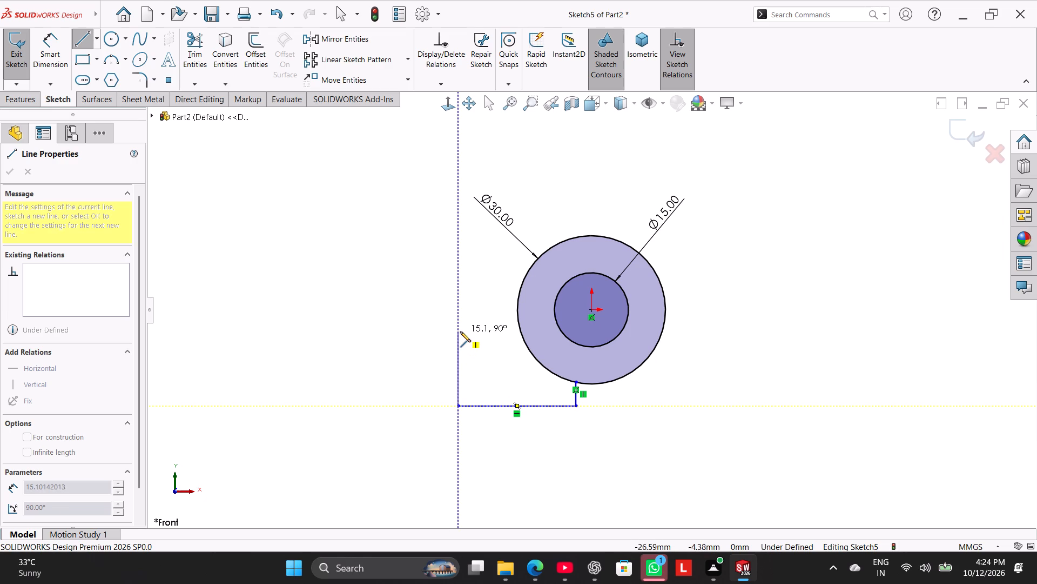
left_click(460, 309)
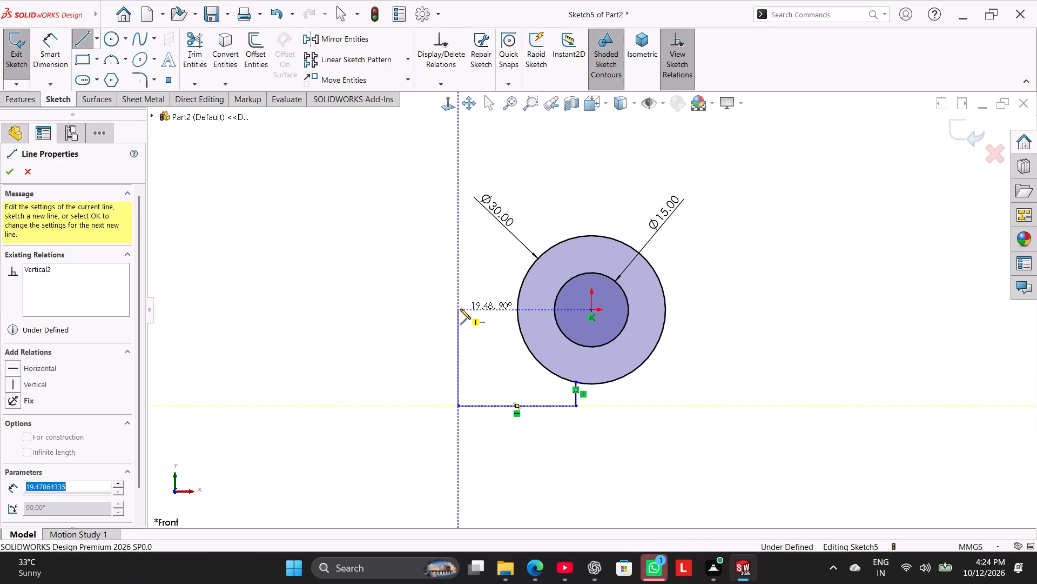
left_click(593, 309)
right_click(608, 404)
left_click(618, 411)
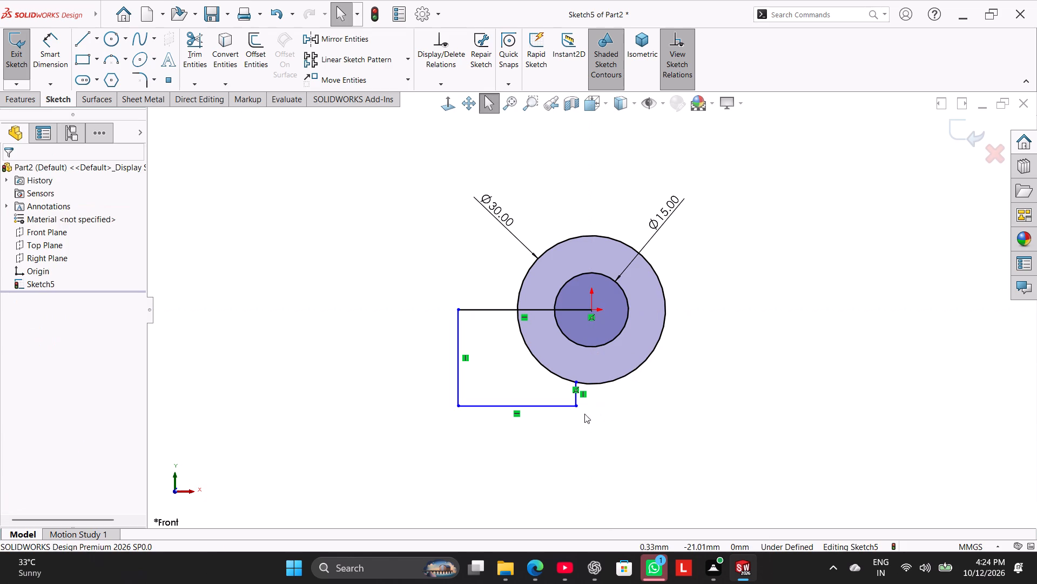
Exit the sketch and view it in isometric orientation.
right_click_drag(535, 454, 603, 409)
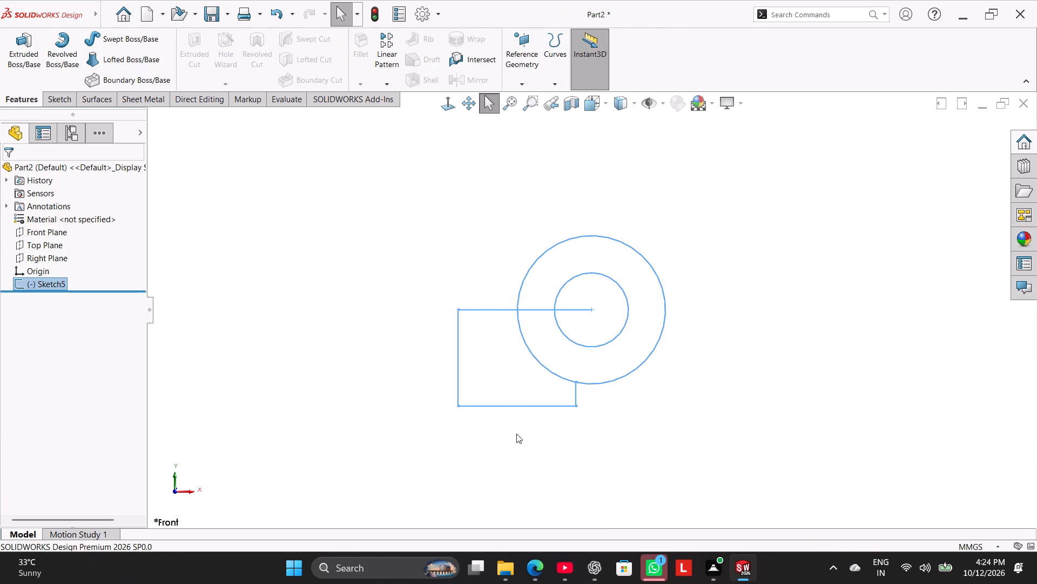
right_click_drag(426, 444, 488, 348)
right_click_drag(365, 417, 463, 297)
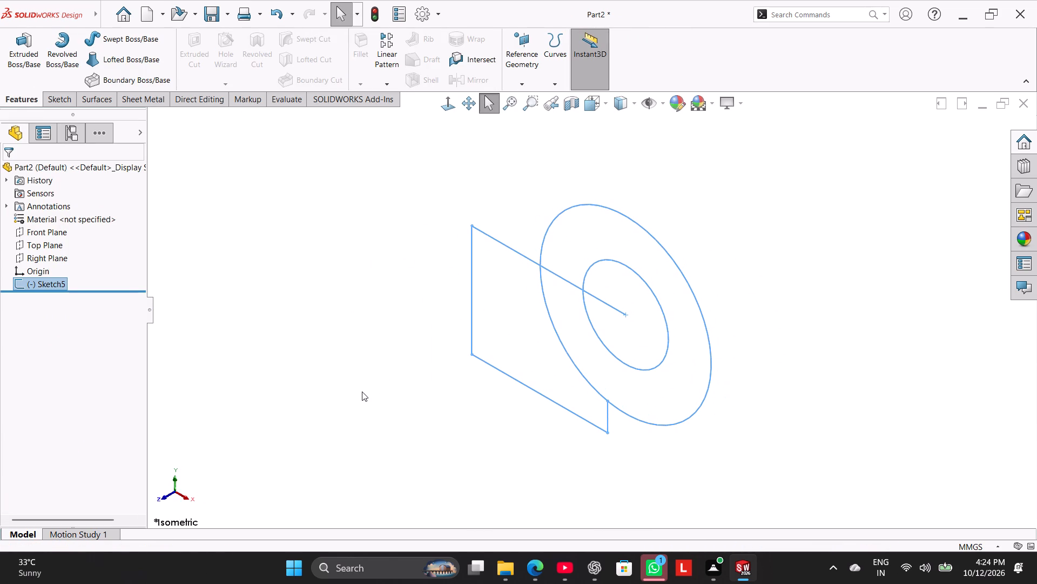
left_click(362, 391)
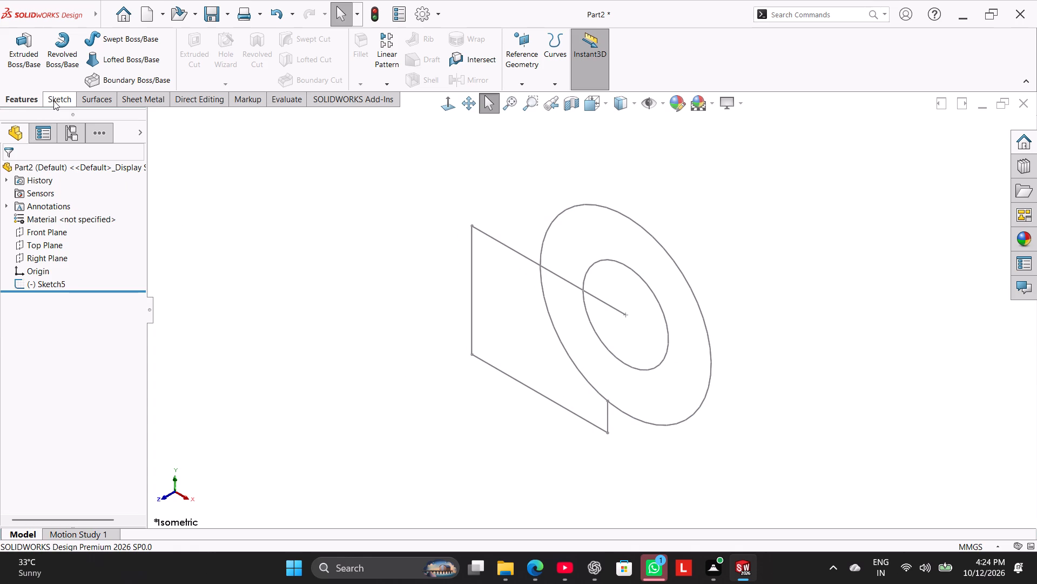
Reopen Sketch5 for editing and trim away every segment of the horizontal line running to the origin.
right_click(55, 278)
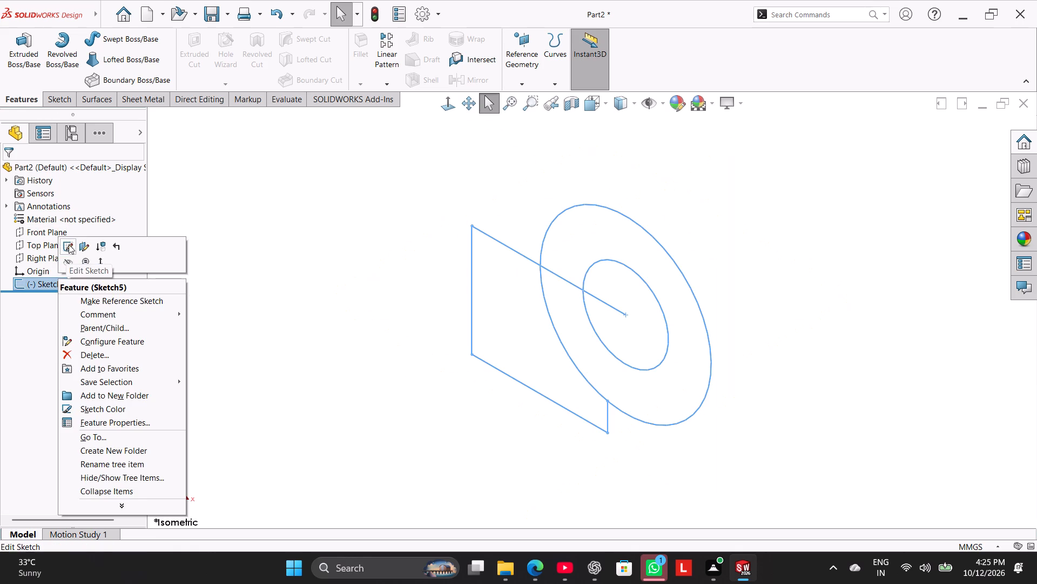
left_click(69, 244)
left_click(262, 311)
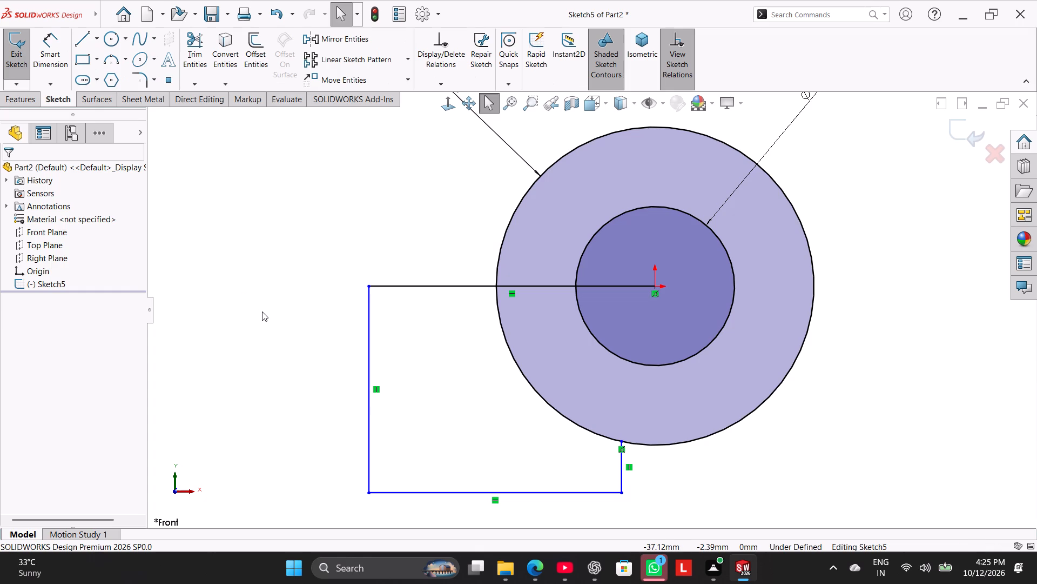
scroll(414, 304, "up", 1)
left_click(191, 35)
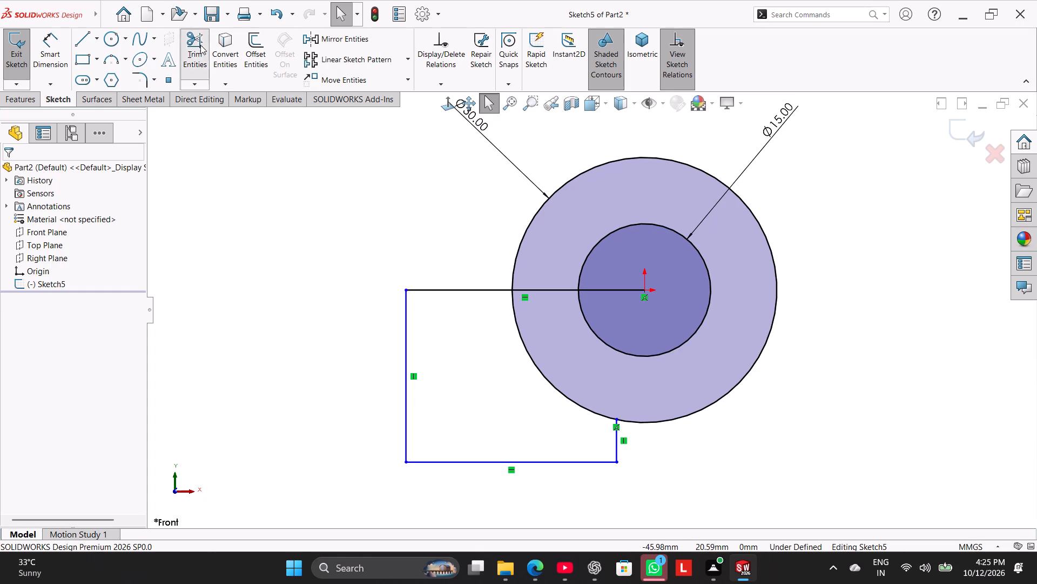
left_click_drag(608, 303, 622, 255)
left_click_drag(618, 303, 623, 263)
left_click_drag(558, 312, 558, 300)
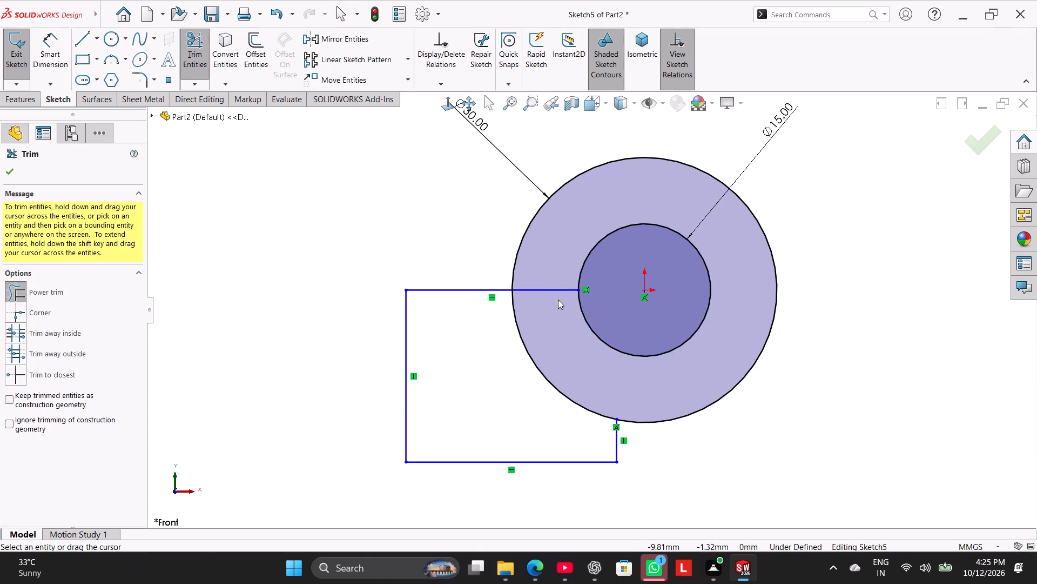
left_click_drag(558, 300, 561, 270)
left_click_drag(503, 323, 503, 275)
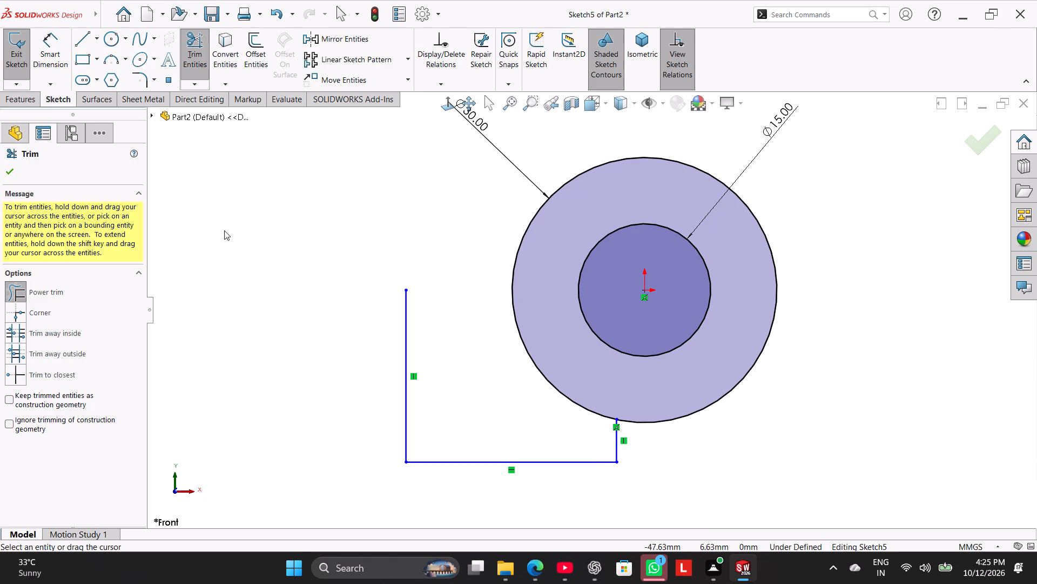
Sketch a horizontal line about 17 mm from the vertical line's upper end into the ring, continuing with a near-vertical line down to the bottom line.
left_click(79, 37)
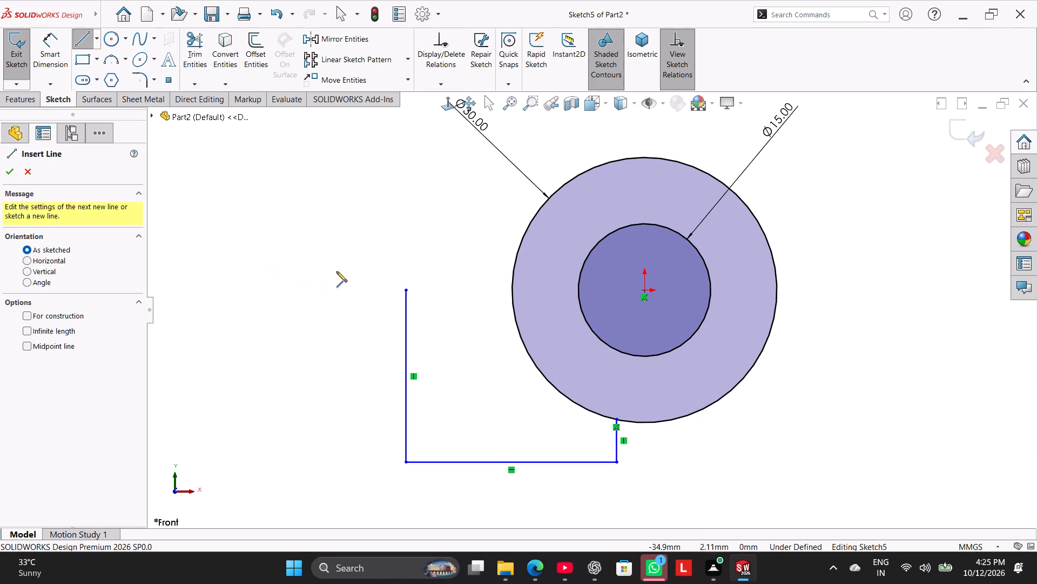
left_click(404, 291)
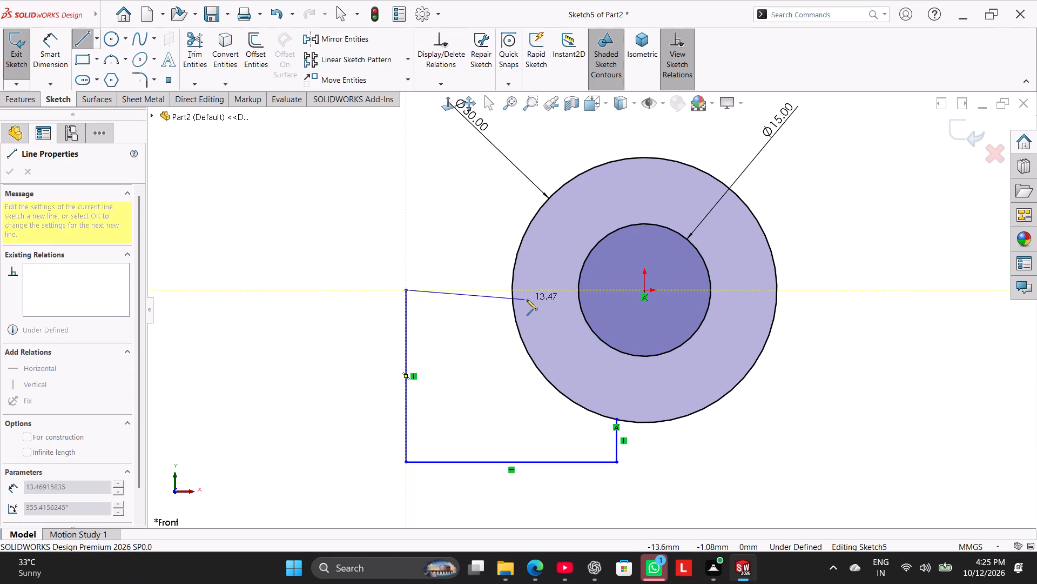
left_click(559, 291)
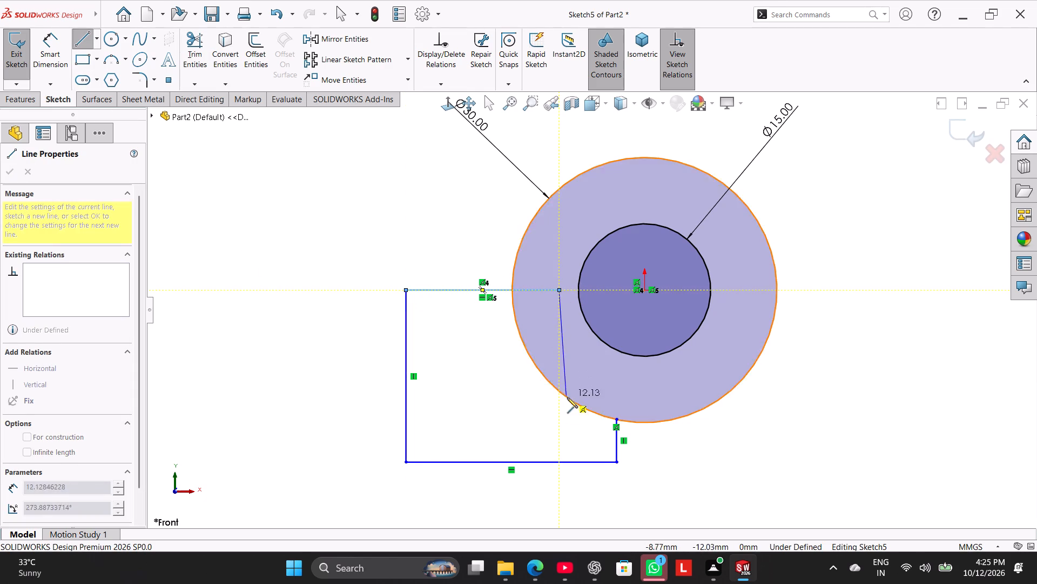
left_click(563, 463)
right_click(600, 489)
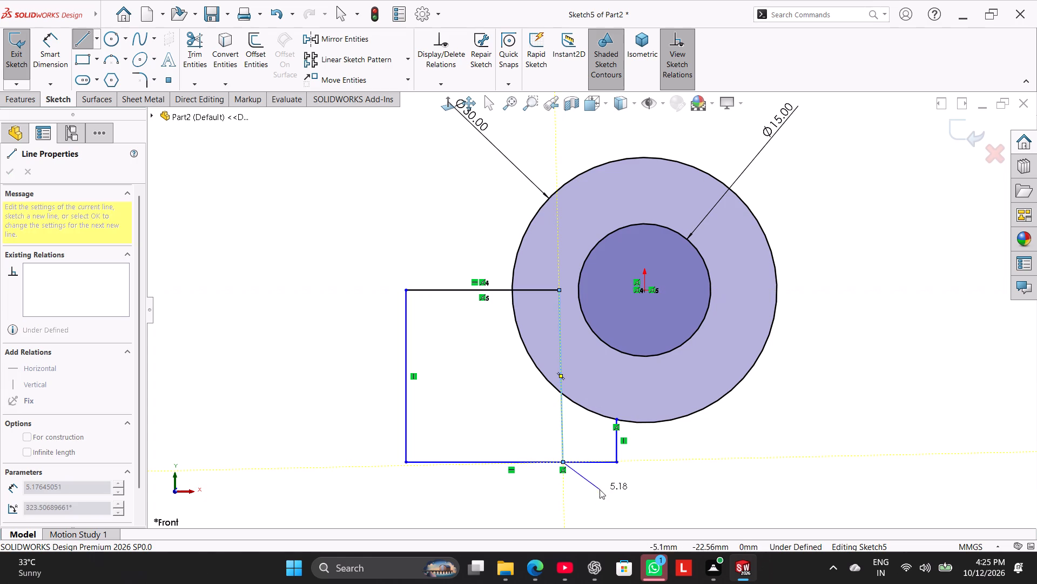
left_click(615, 440)
Delete the short vertical line under the outer circle and the bottom horizontal line.
right_click(614, 448)
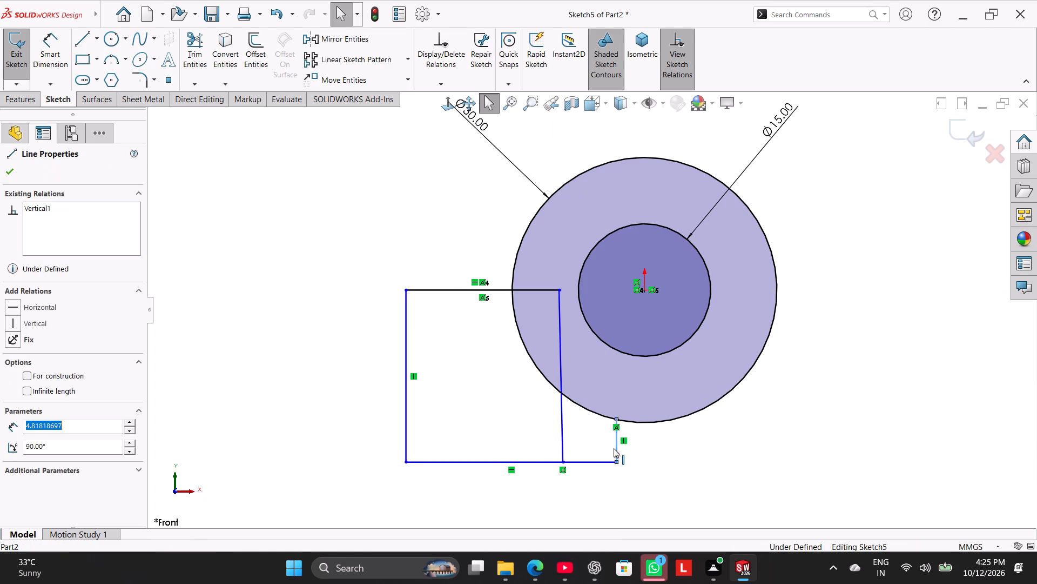
left_click(651, 531)
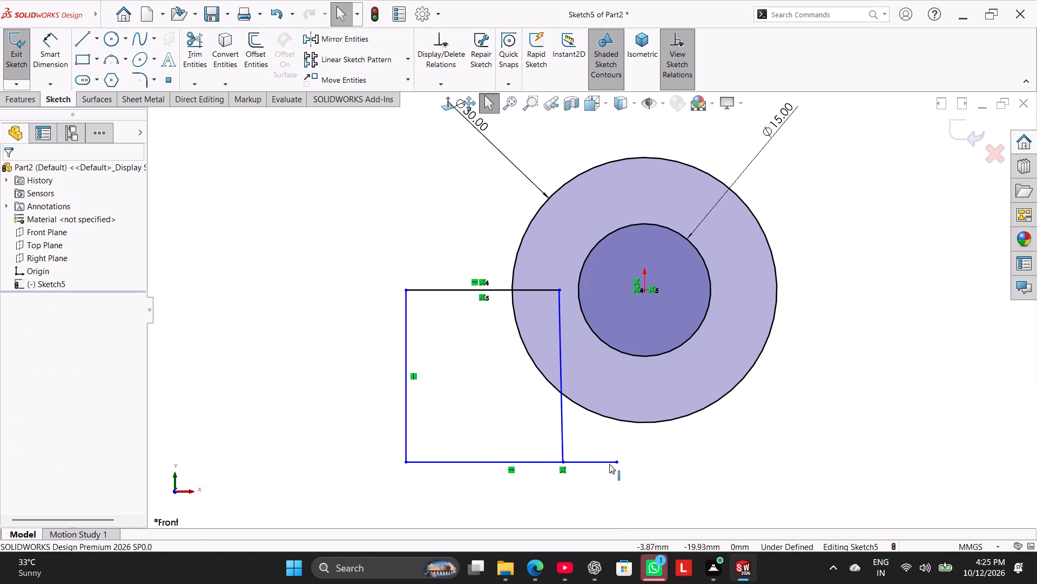
right_click(609, 462)
left_click(646, 528)
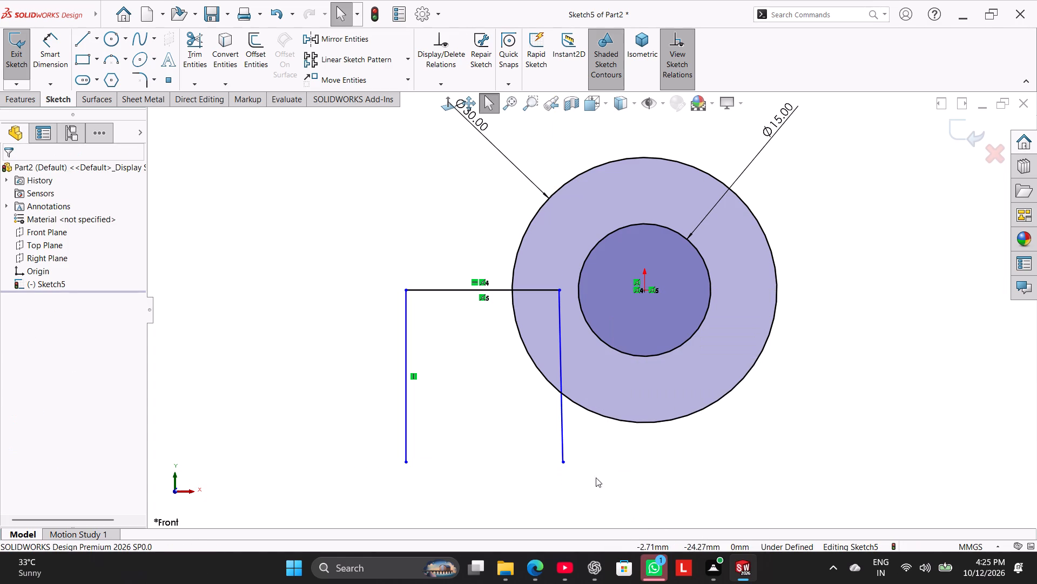
Close the four-sided profile with a horizontal bottom line about 18 mm long between the two open lower ends.
left_click(83, 36)
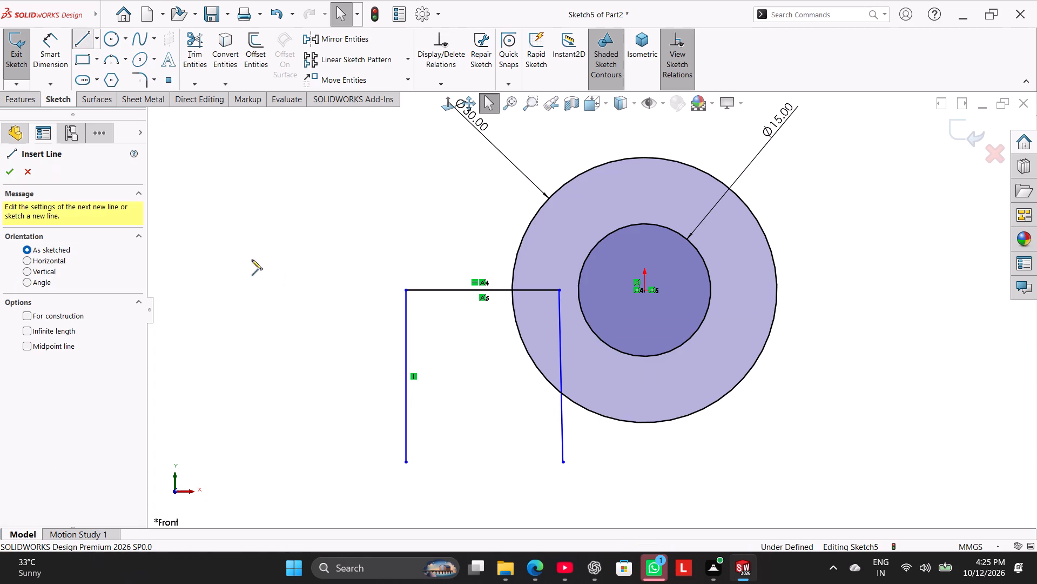
left_click(408, 464)
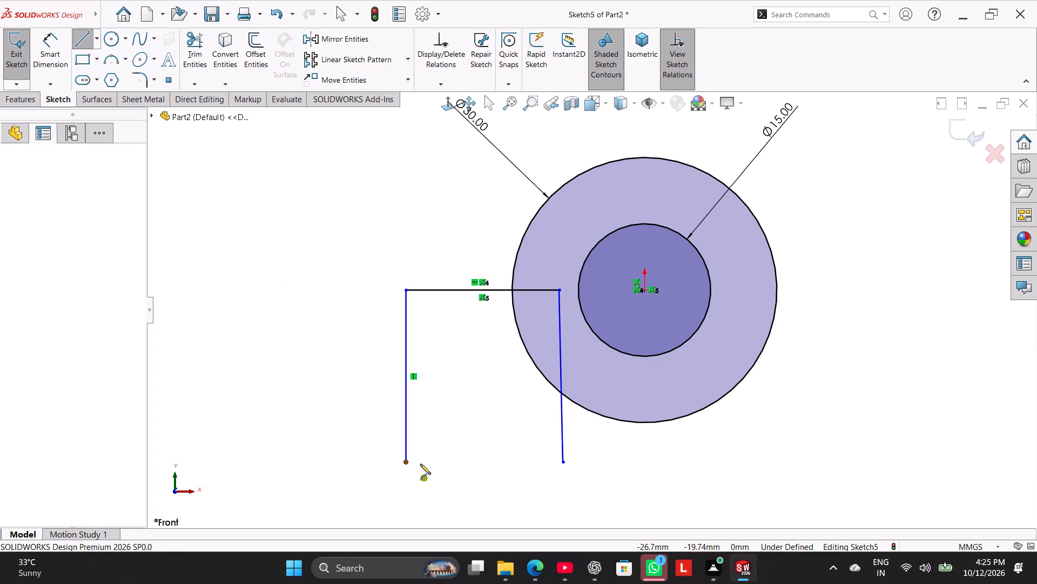
left_click(565, 464)
right_click(568, 473)
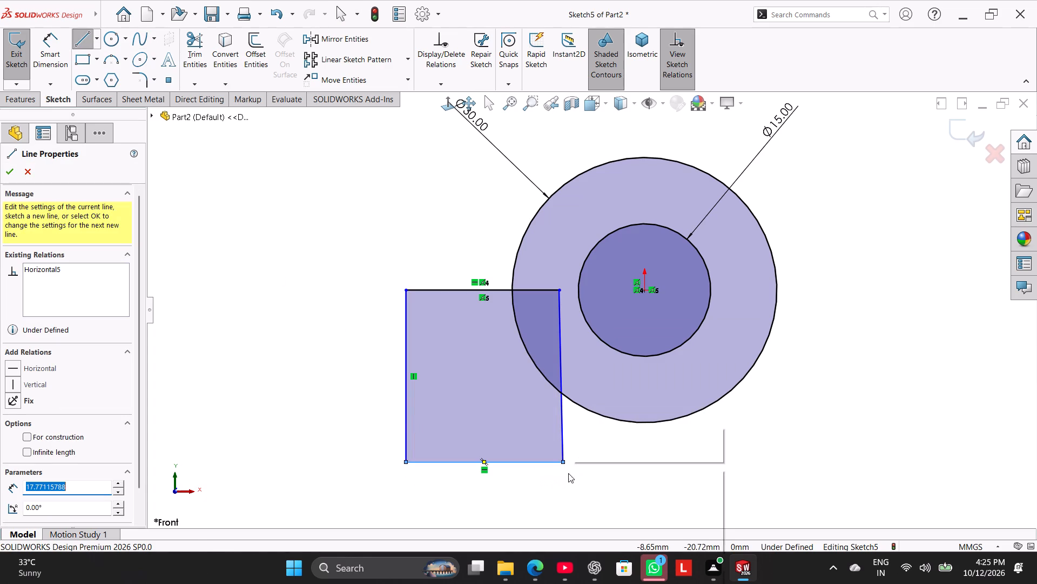
left_click(578, 479)
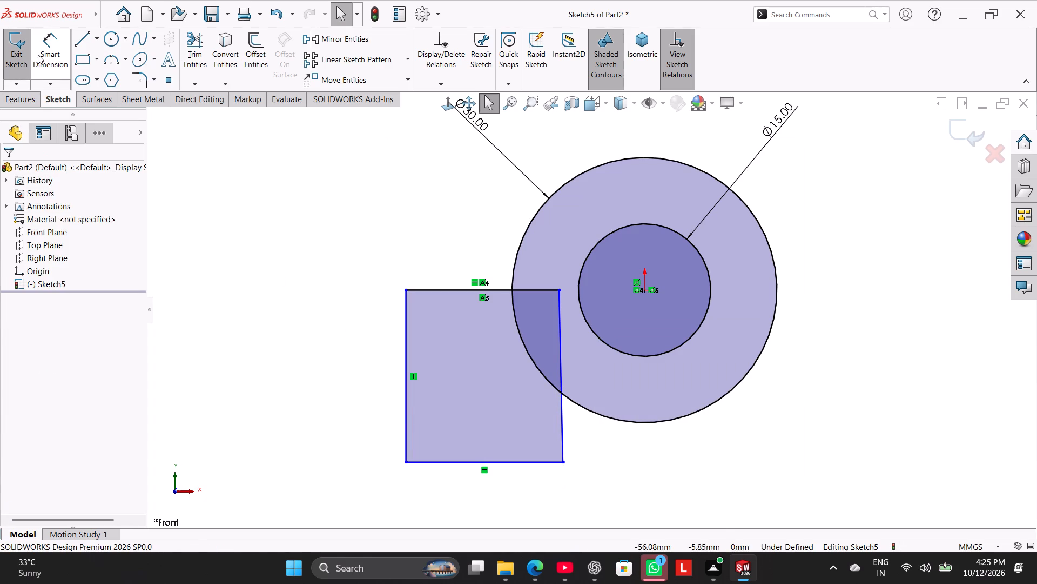
Dimension the four-sided profile's bottom horizontal line to 40 mm.
left_click(39, 54)
left_click(468, 460)
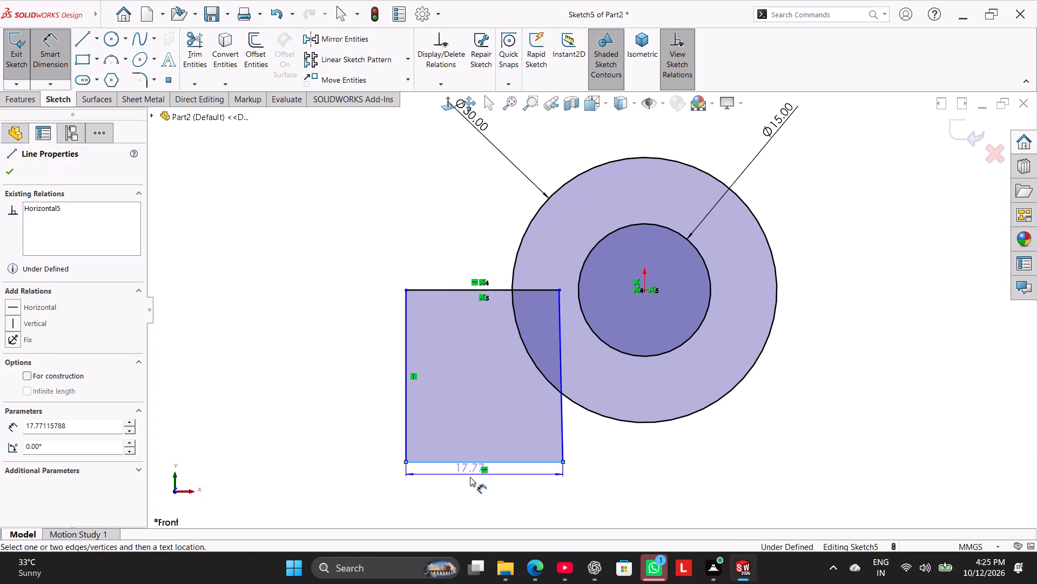
left_click(476, 490)
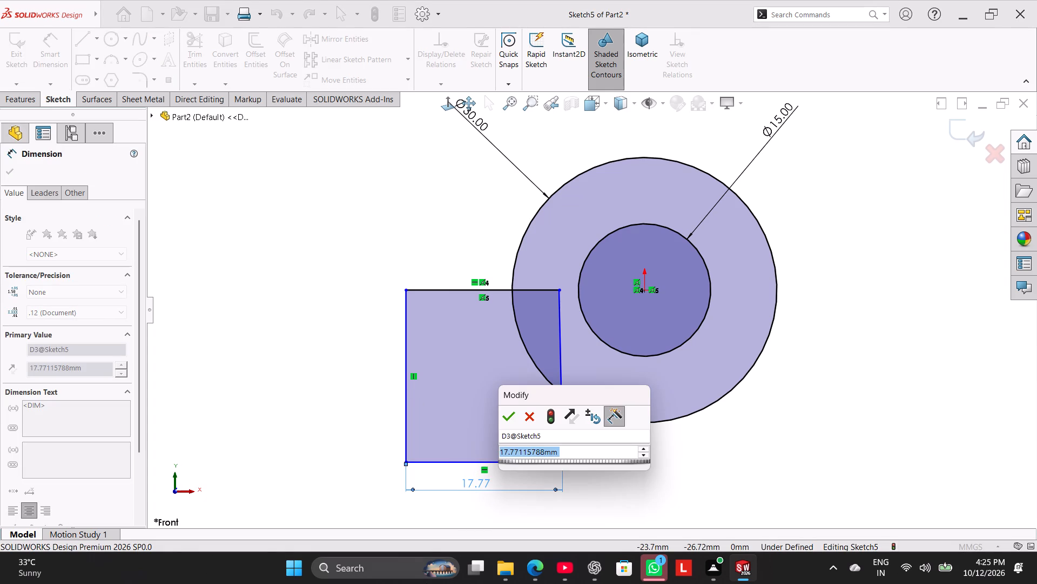
key("4")
key("0")
key("Return")
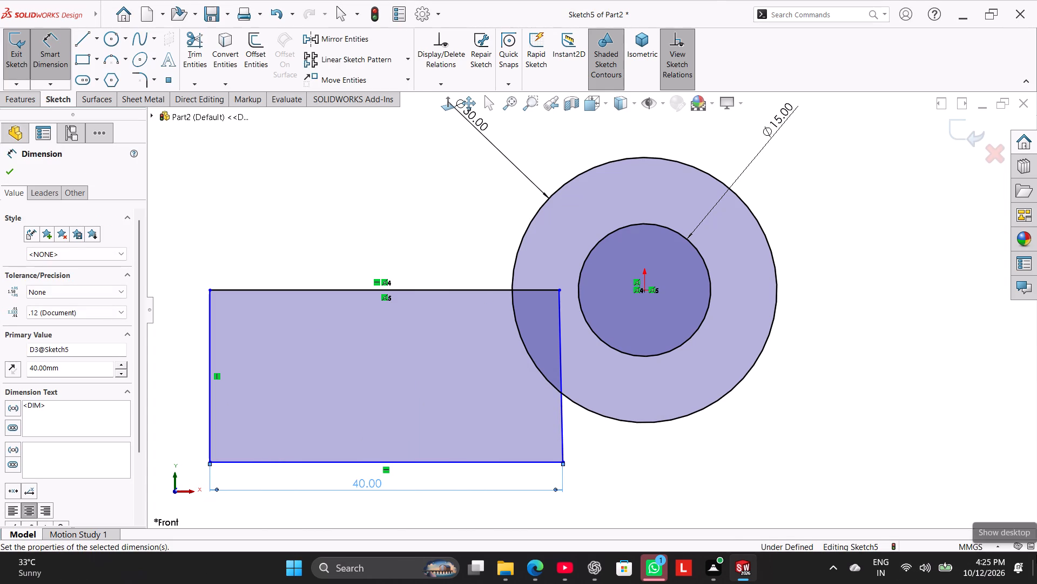
Dimension the overall distance from the profile's outer vertical line to the far side of the outer circle as 70 mm.
scroll(414, 468, "up", 1)
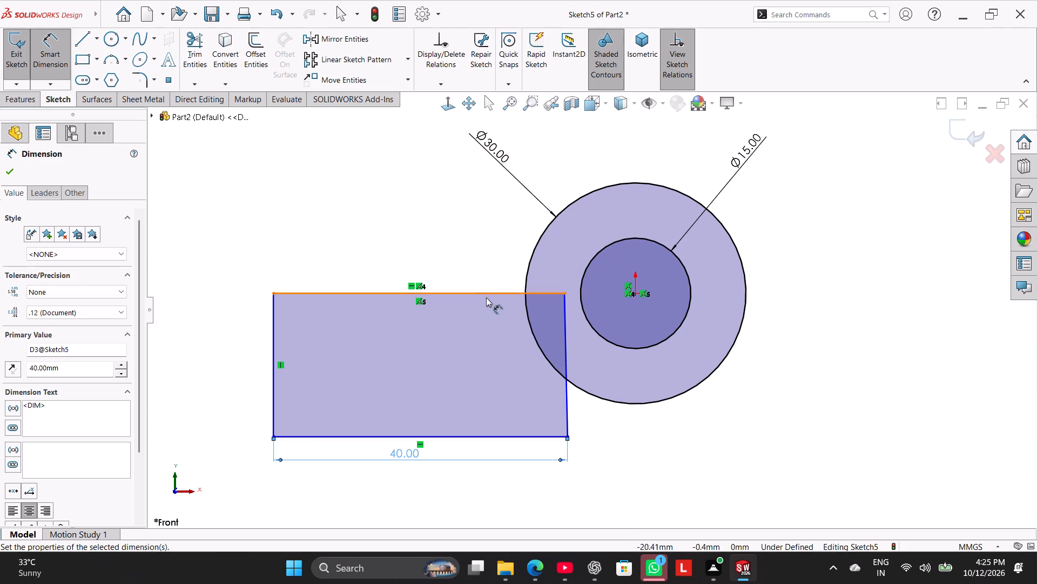
scroll(490, 296, "up", 2)
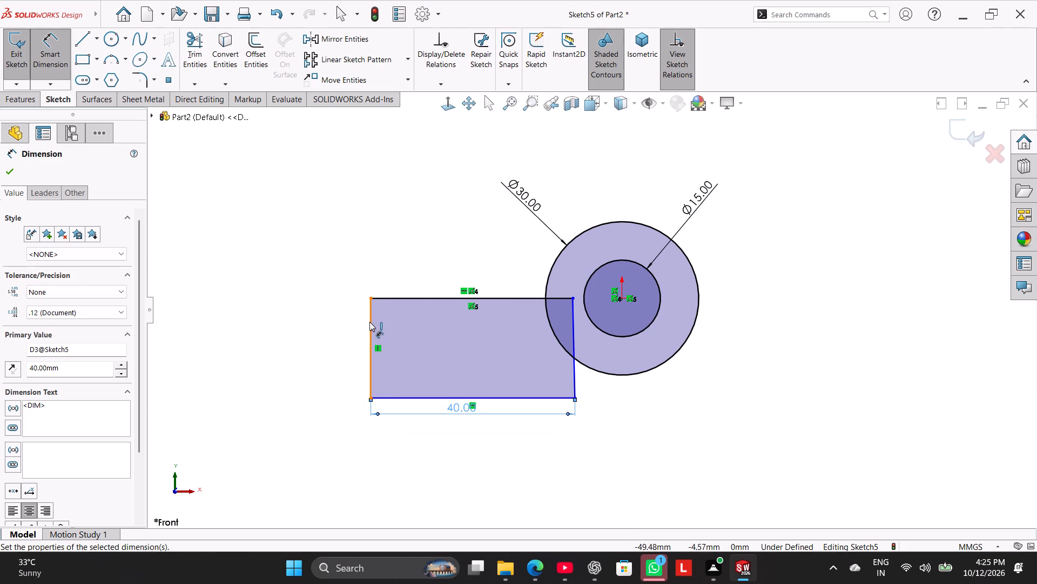
left_click(369, 322)
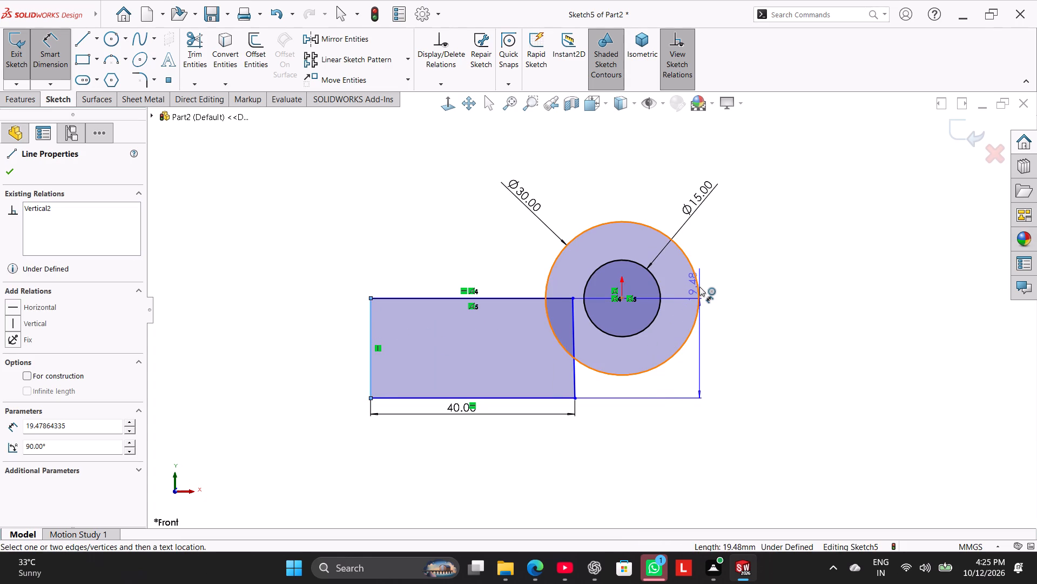
left_click(699, 287, "shift")
left_click(578, 474, "shift")
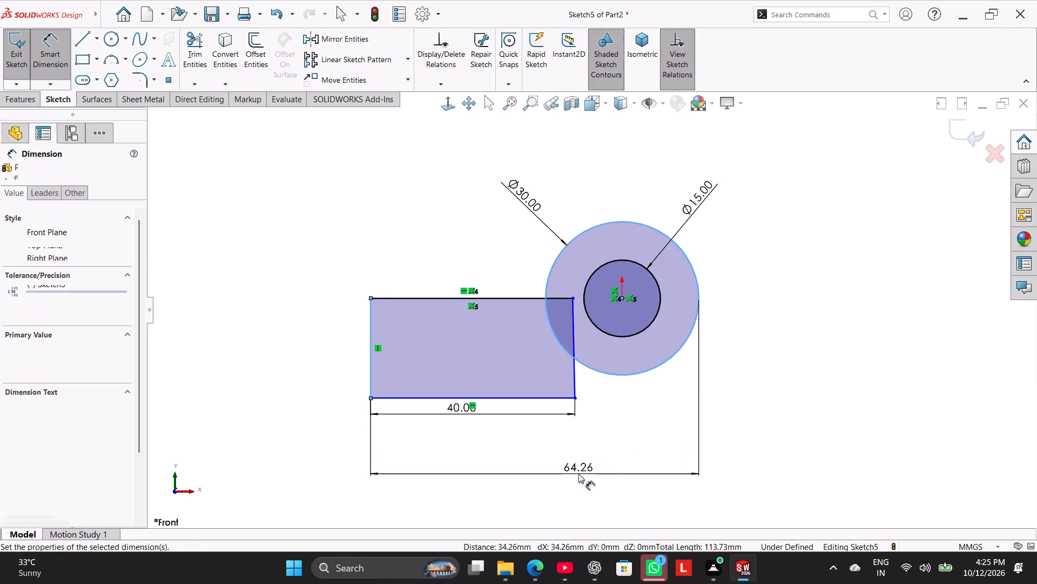
type("70")
key("Return")
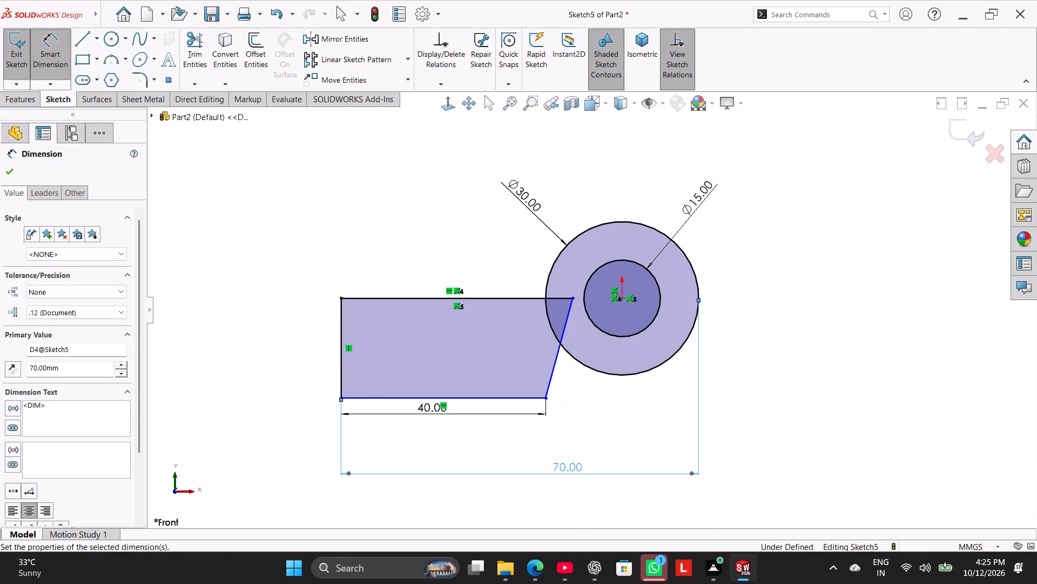
scroll(359, 202, "up", 2)
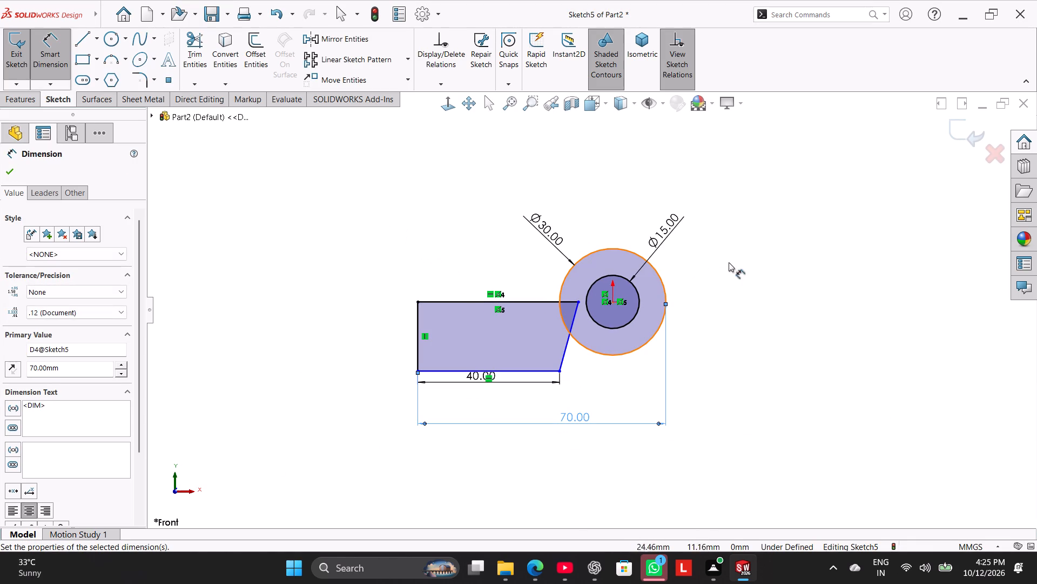
right_click(769, 258)
left_click(802, 294)
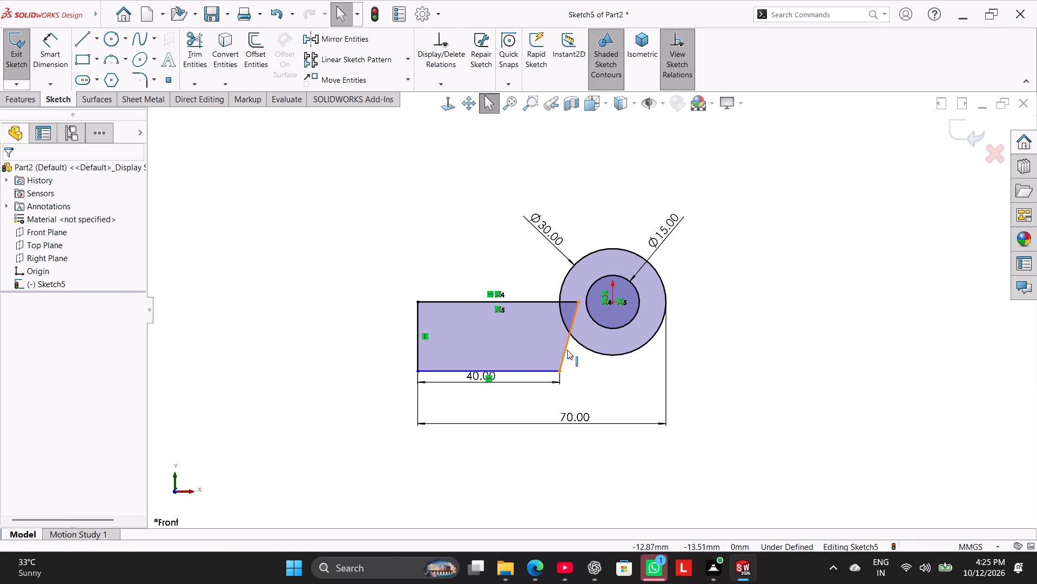
Make the profile's slanted line beside the outer circle vertical.
right_click(567, 350)
left_click(595, 322)
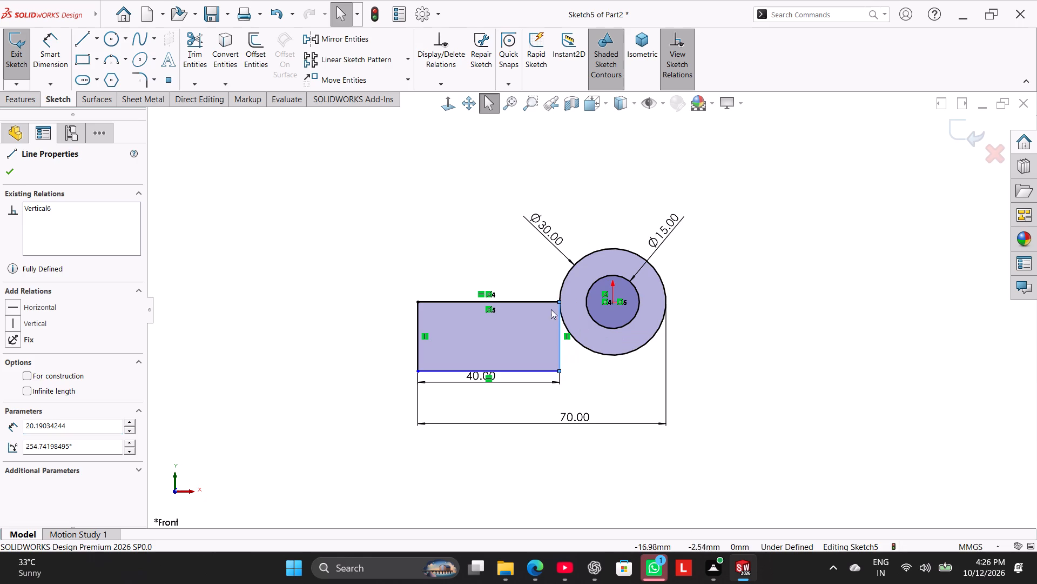
left_click(515, 270)
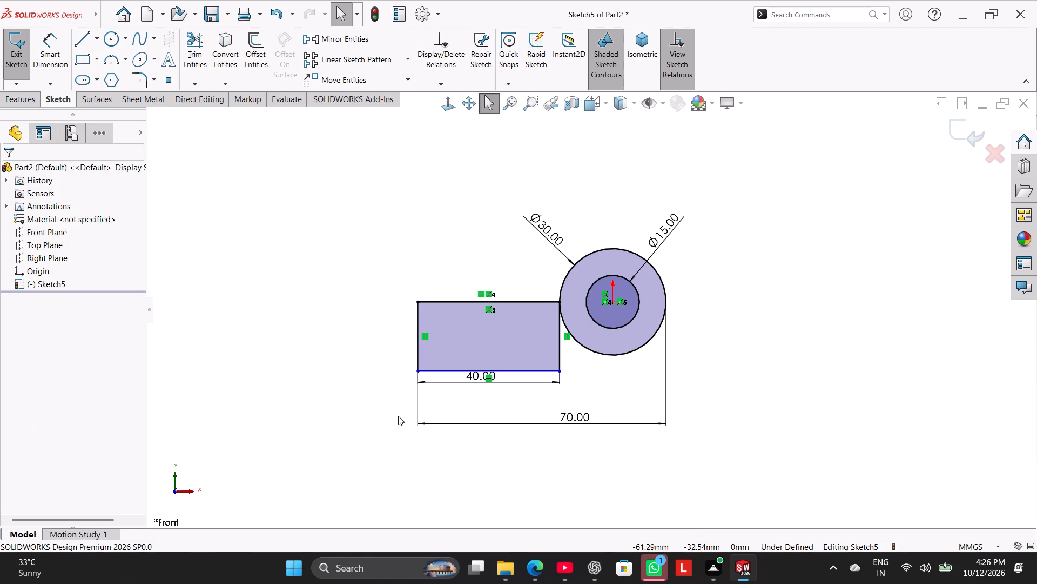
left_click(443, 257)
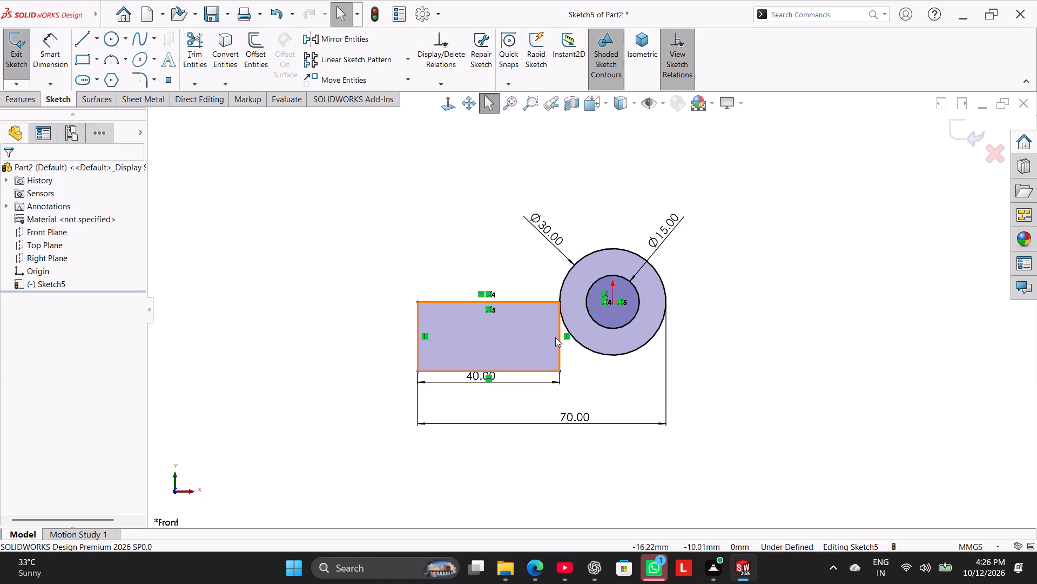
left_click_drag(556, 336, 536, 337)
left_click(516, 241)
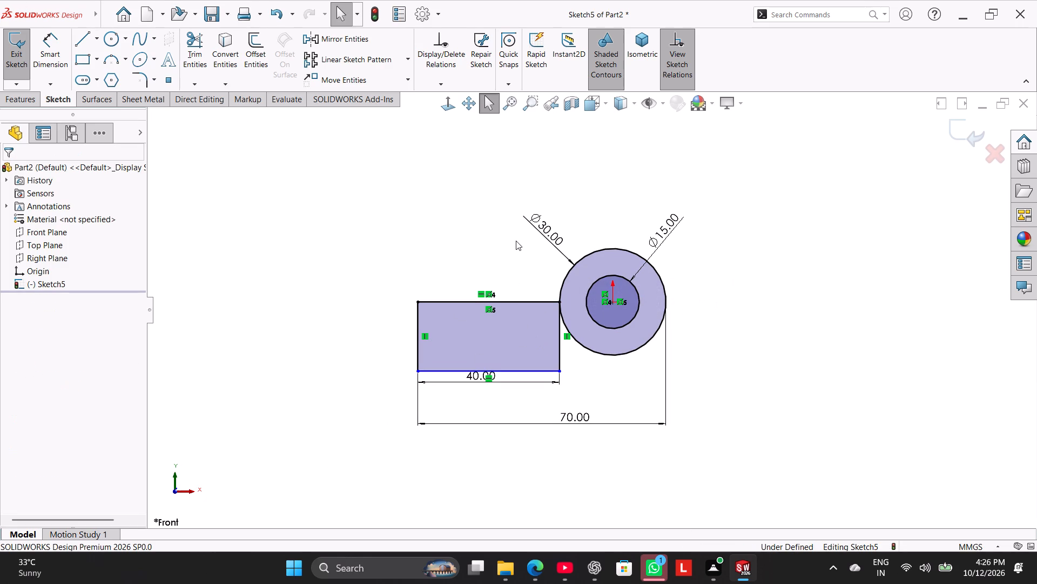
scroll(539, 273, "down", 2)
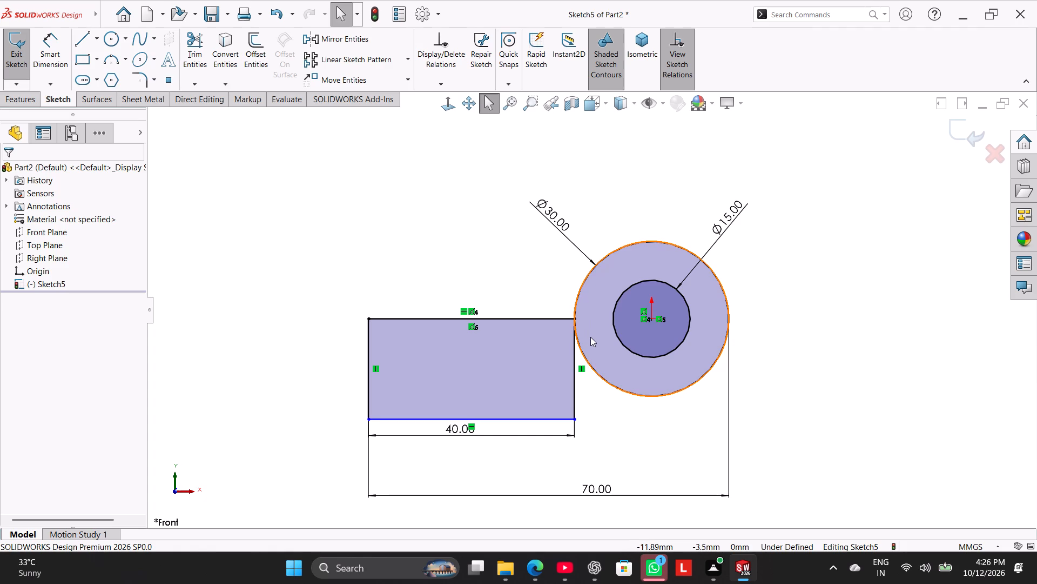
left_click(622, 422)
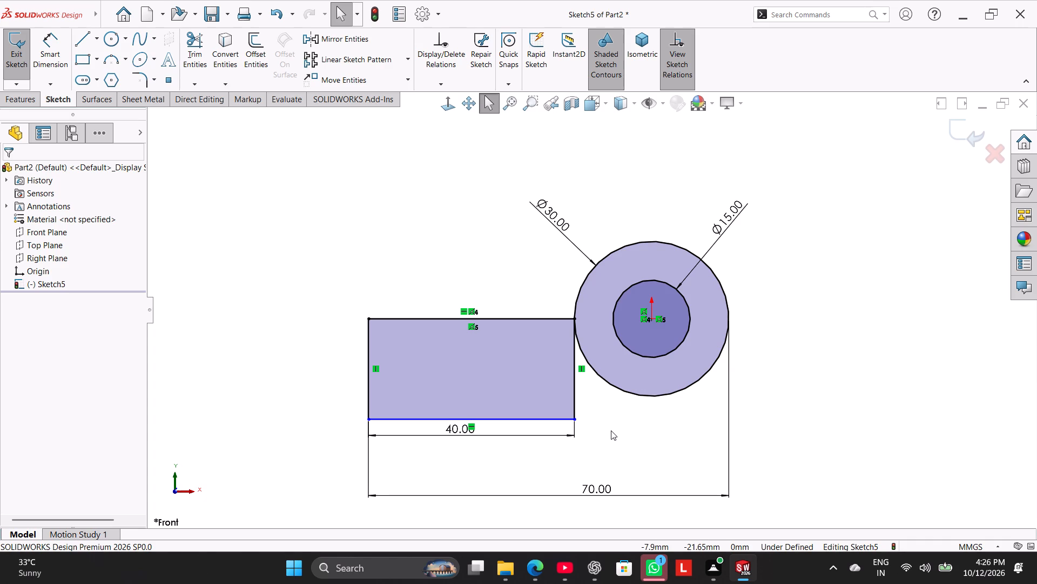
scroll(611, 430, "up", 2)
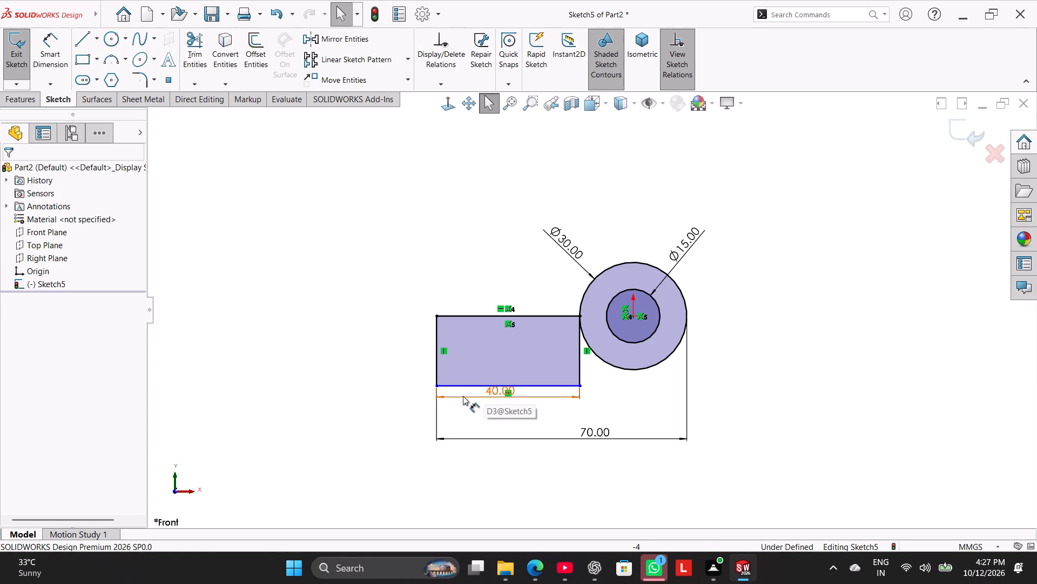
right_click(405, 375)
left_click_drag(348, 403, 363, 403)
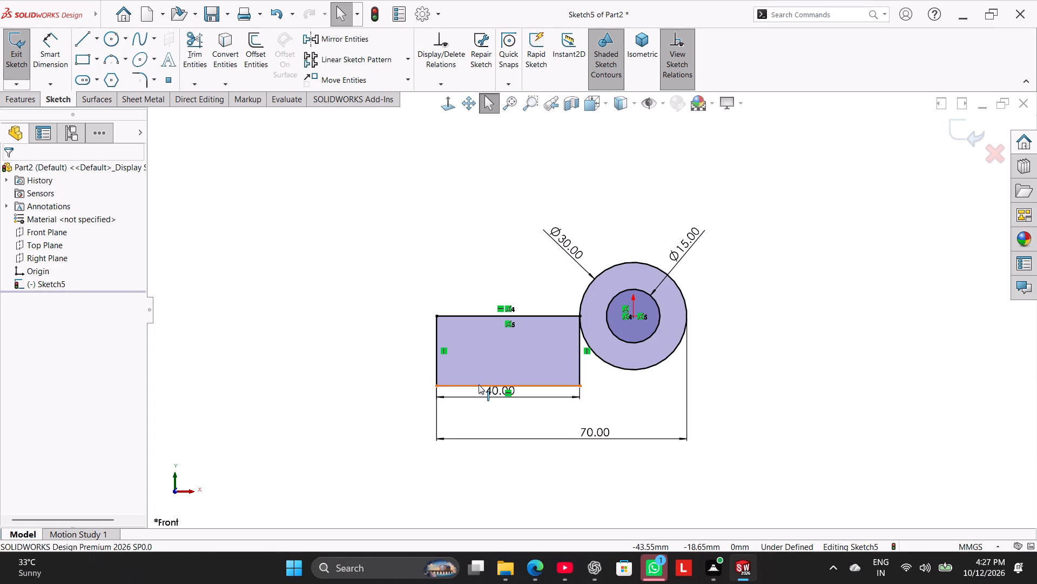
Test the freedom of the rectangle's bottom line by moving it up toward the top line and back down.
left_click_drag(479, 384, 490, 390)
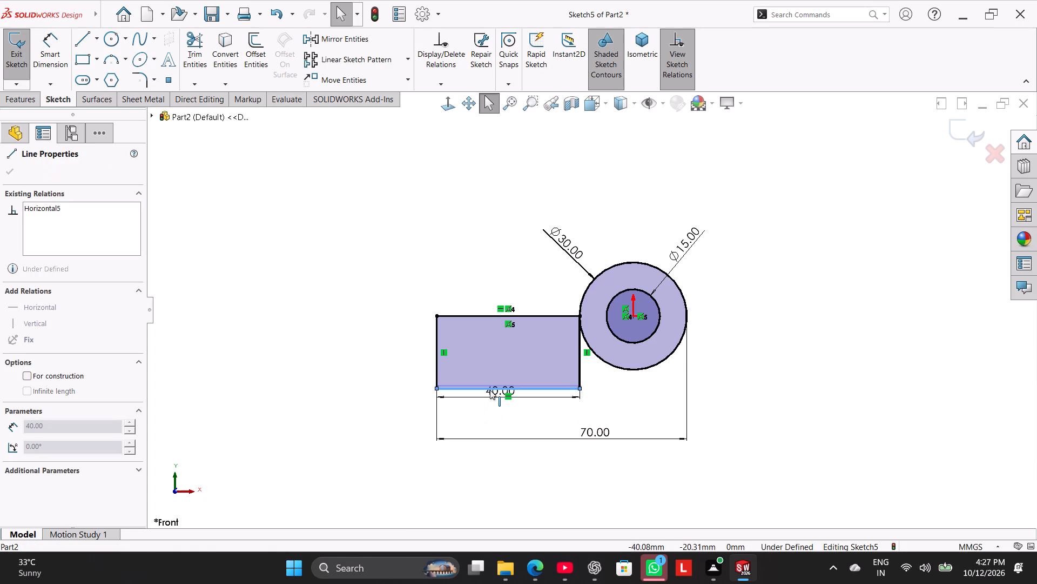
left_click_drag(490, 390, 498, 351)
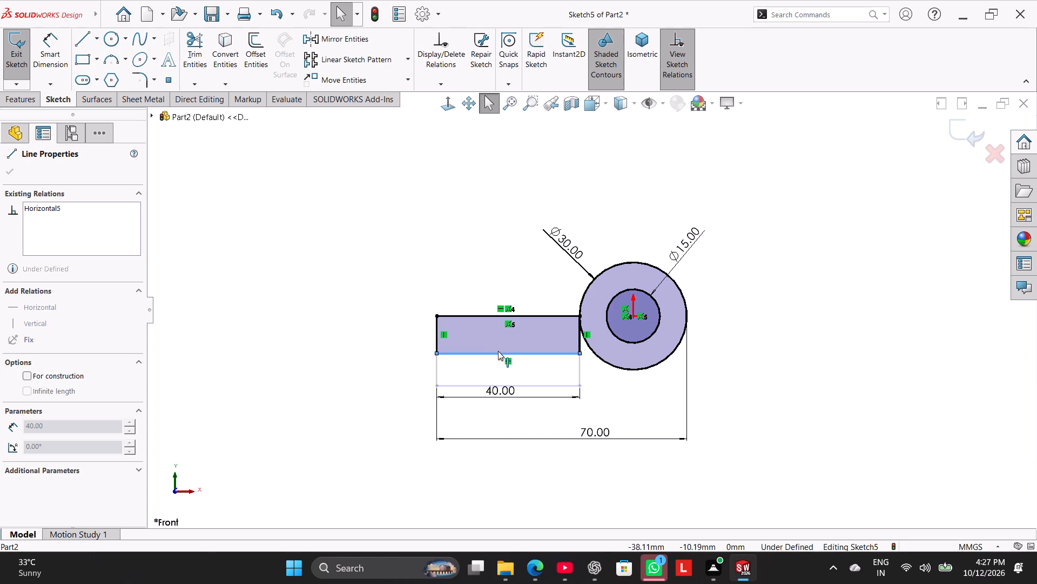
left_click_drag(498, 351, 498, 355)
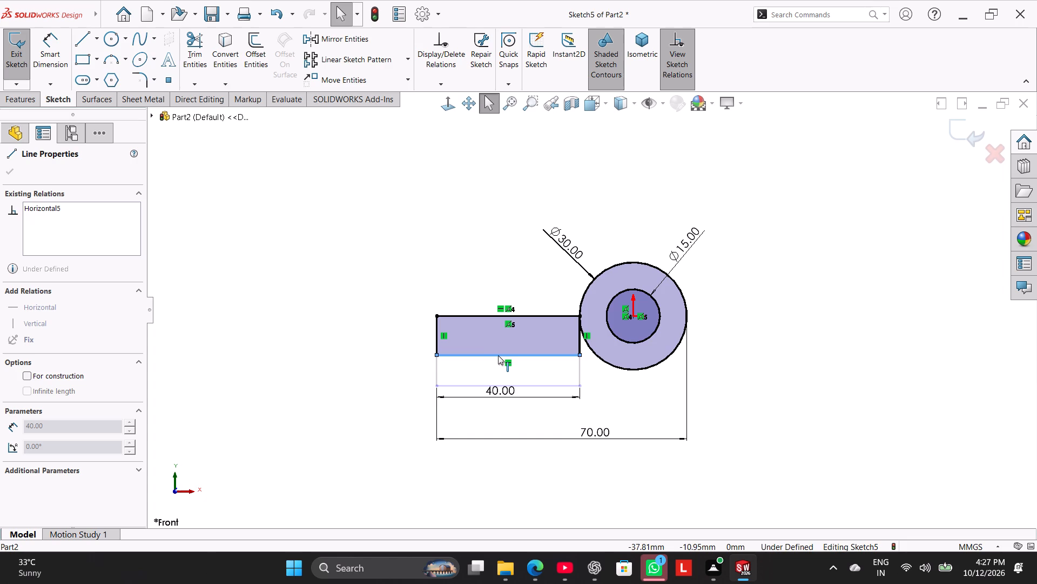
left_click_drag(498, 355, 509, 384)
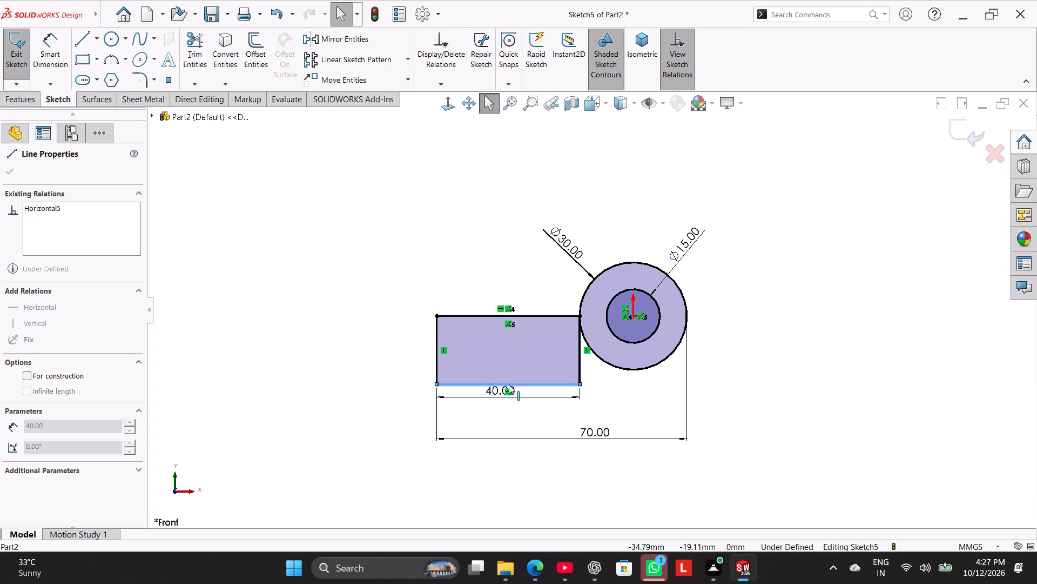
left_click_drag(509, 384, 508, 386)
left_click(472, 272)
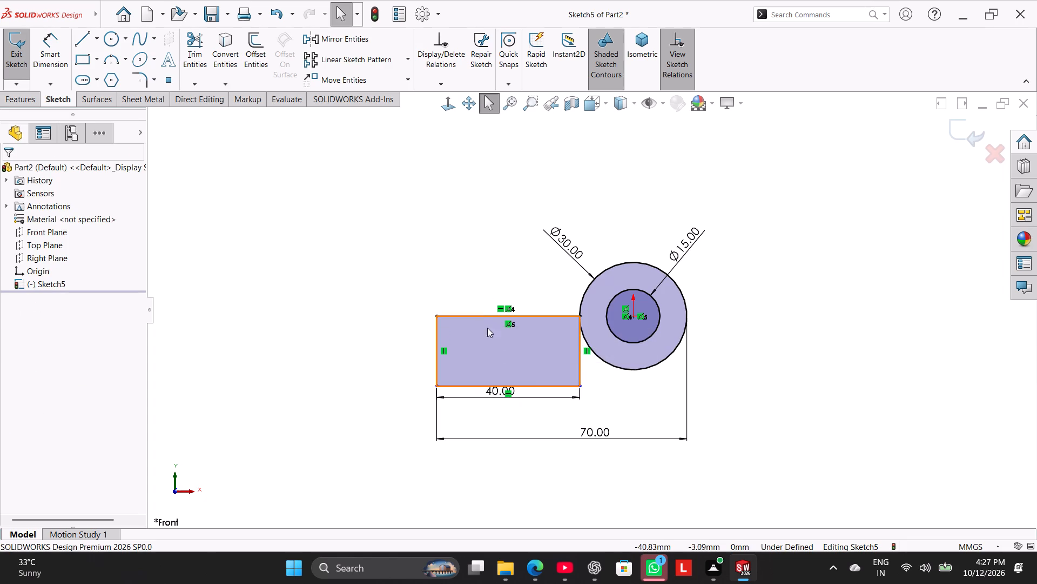
Add a tangent relation between the 30 mm outer circle and the rectangle's bottom line.
left_click(642, 371, "shift")
left_click(551, 387, "shift")
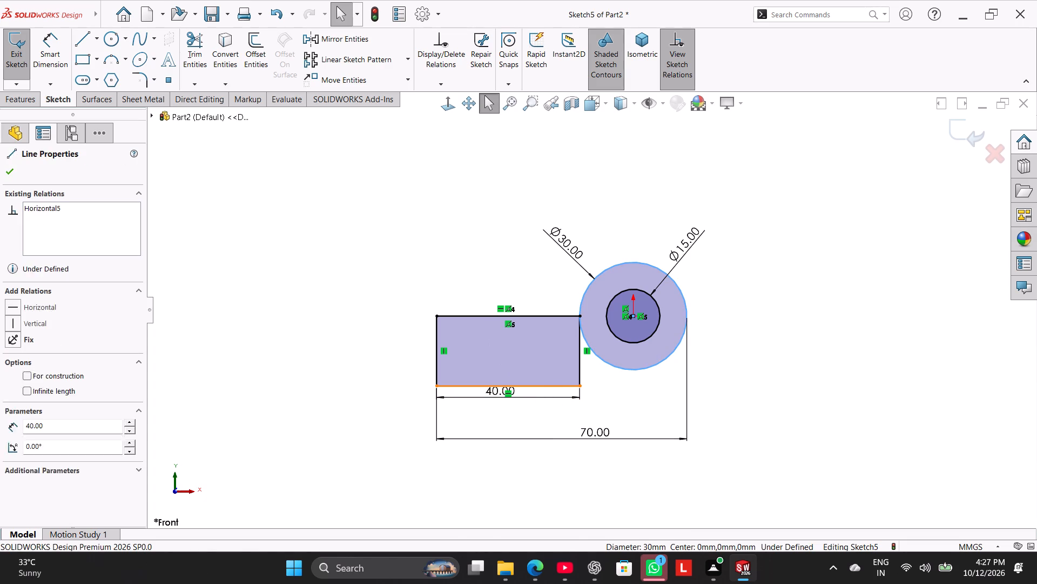
left_click(32, 361)
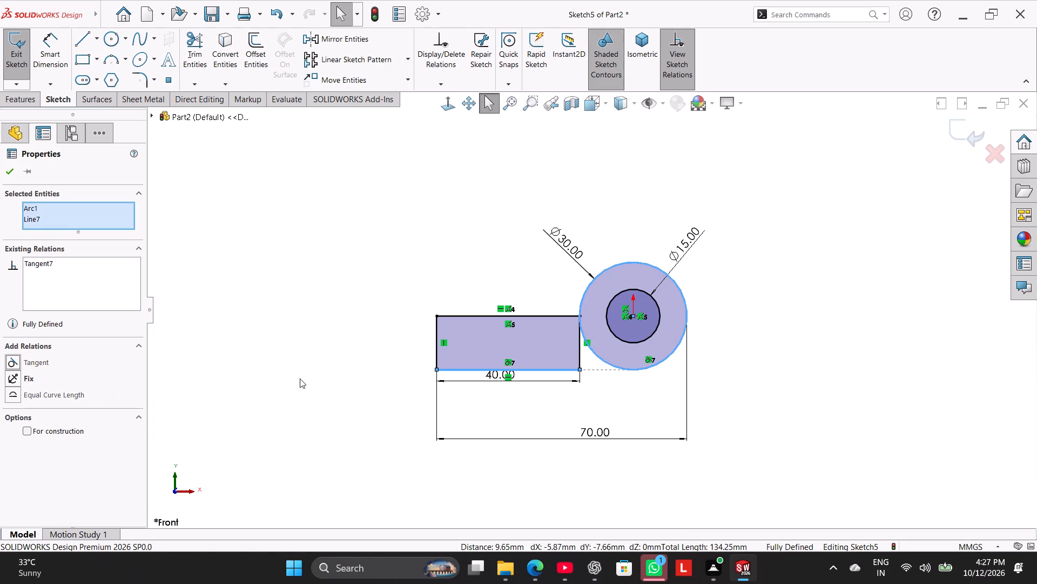
left_click(432, 225)
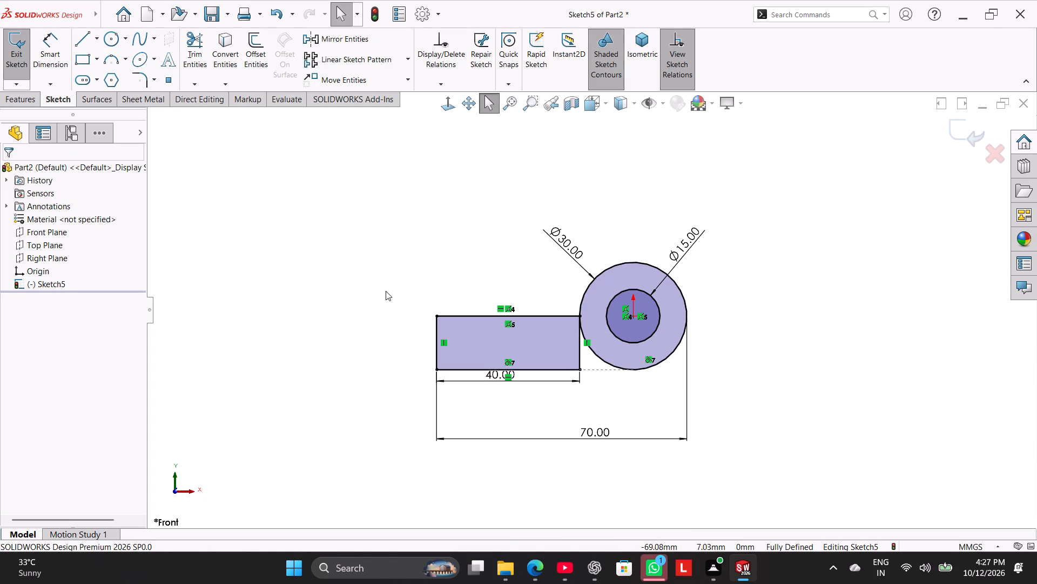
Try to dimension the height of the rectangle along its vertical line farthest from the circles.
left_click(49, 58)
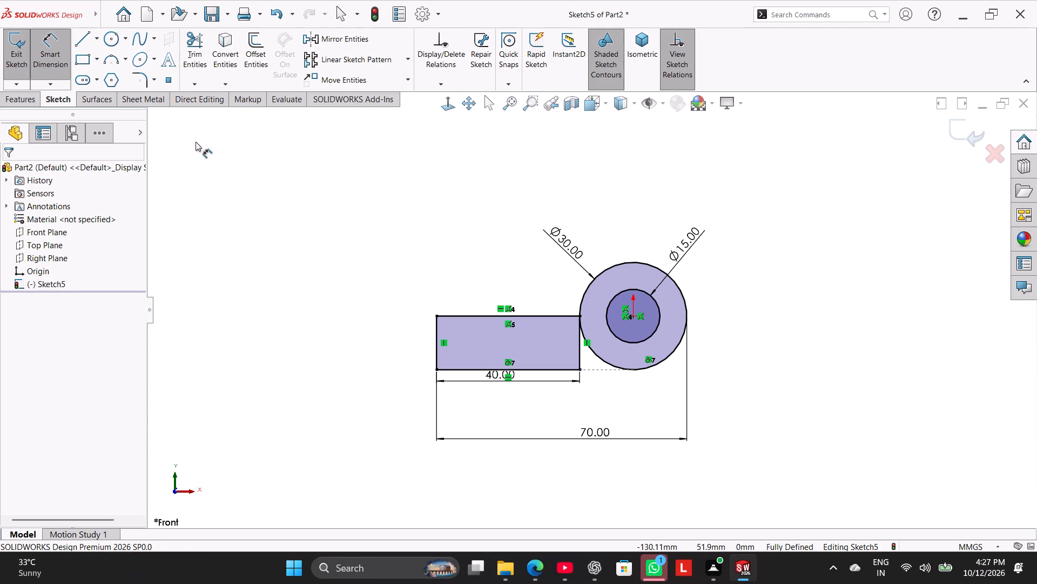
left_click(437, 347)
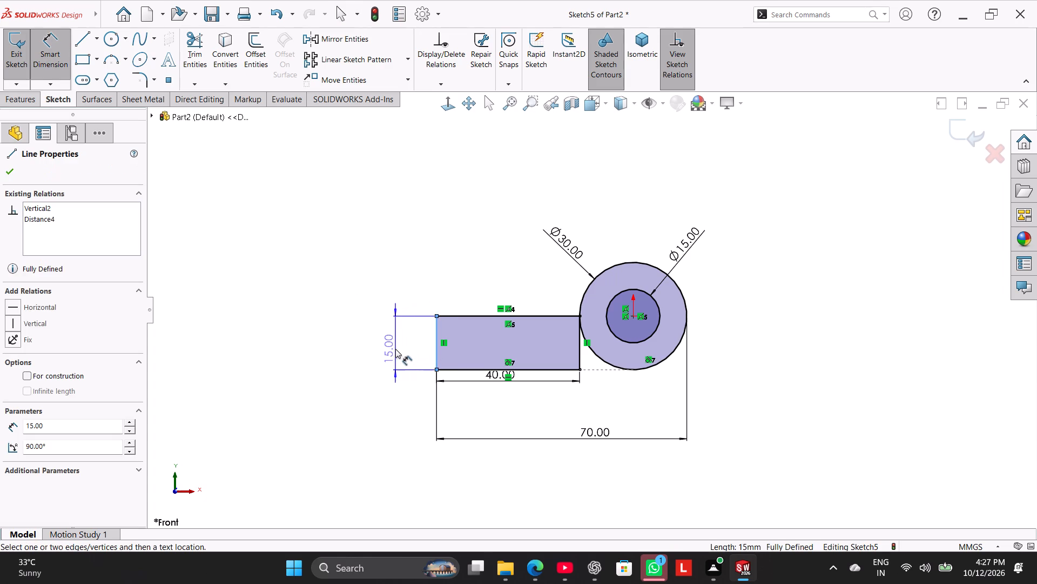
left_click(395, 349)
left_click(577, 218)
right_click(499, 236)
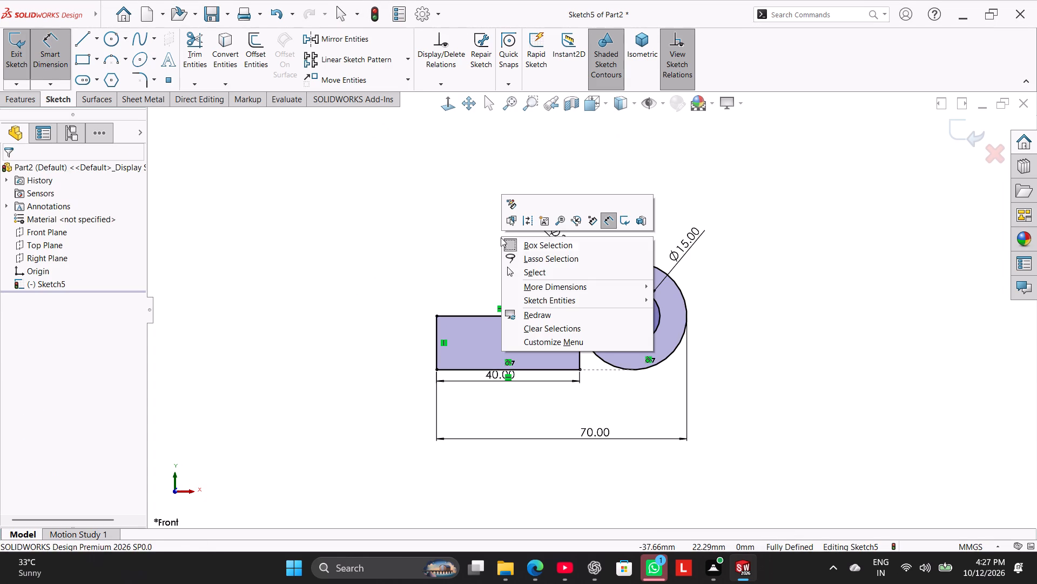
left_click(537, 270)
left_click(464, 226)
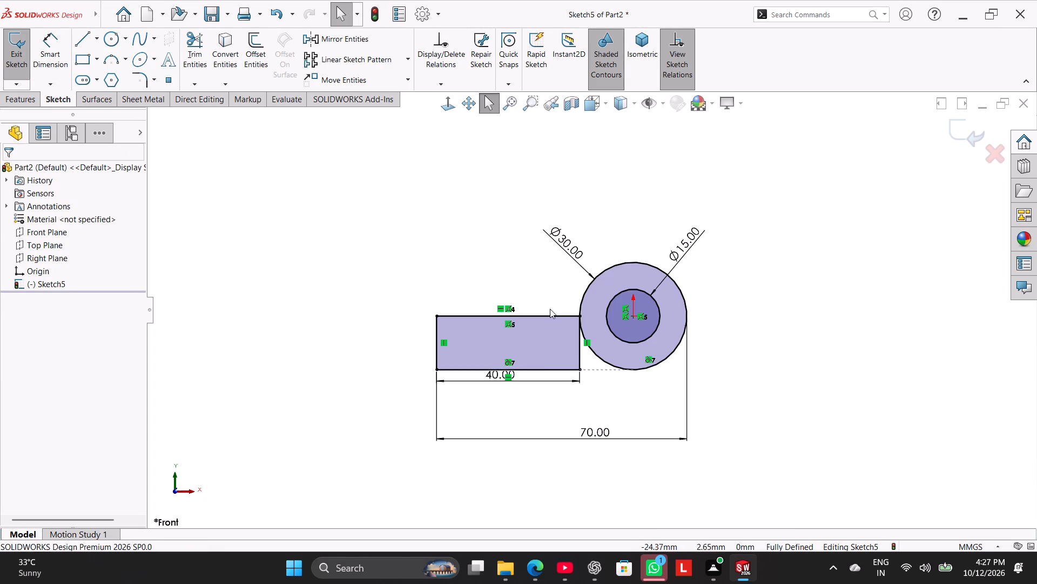
Delete the two relations that tie the rectangle's top line to the origin.
right_click(511, 309)
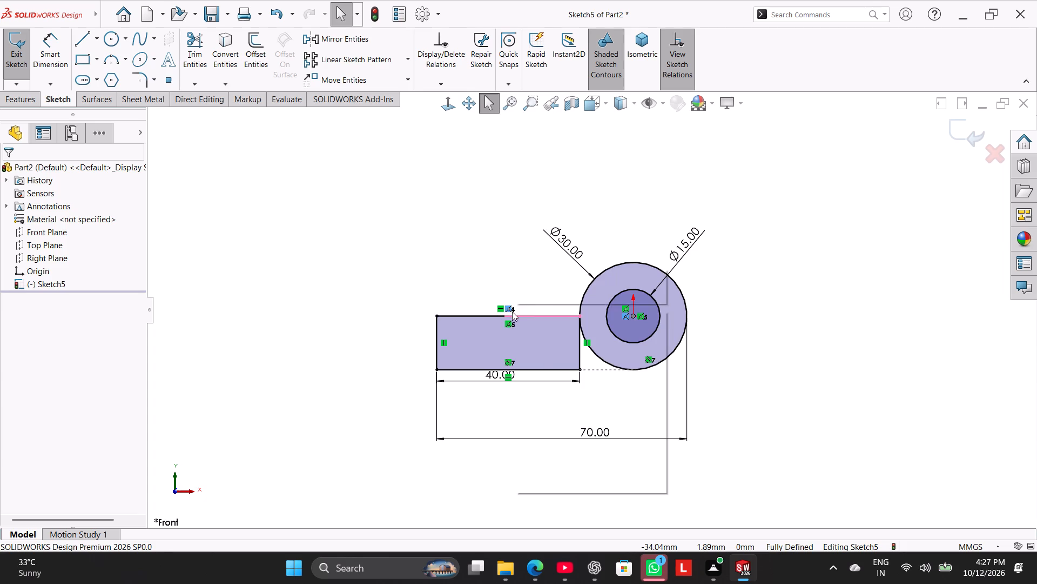
left_click(553, 458)
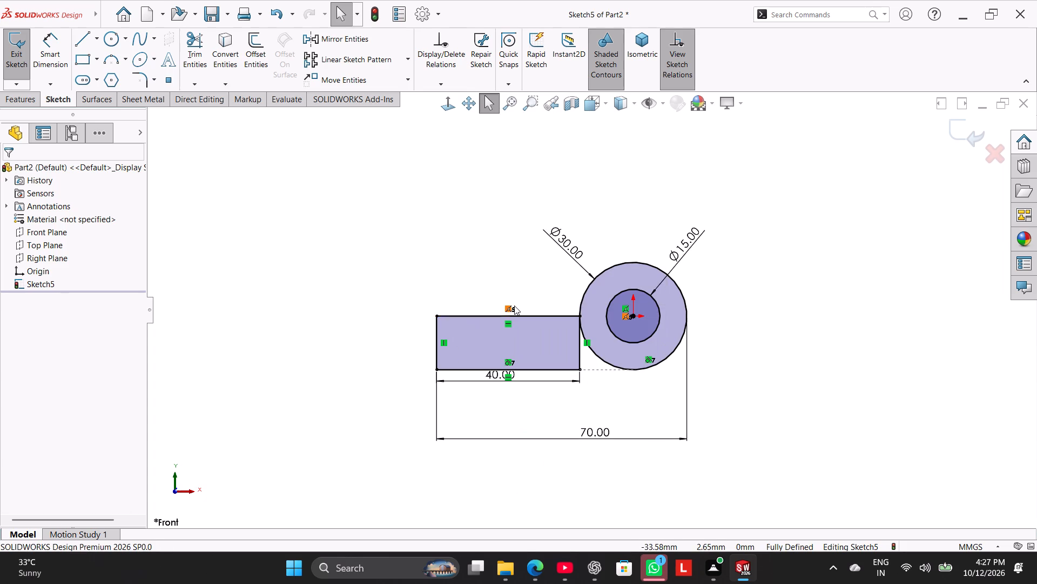
right_click(509, 306)
left_click(551, 455)
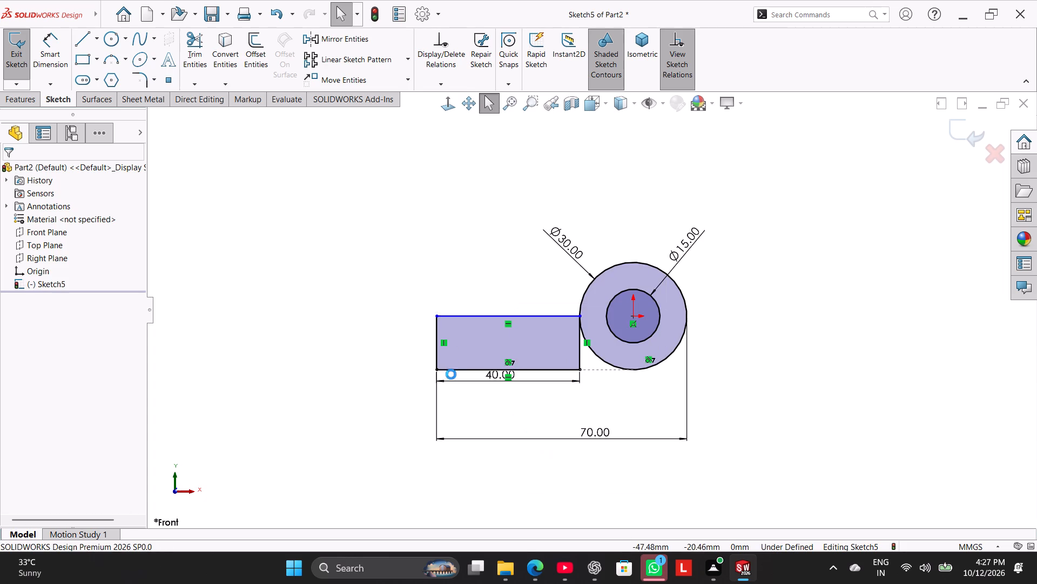
Move the rectangle's top line upward, above the level of the circles' centre.
left_click_drag(482, 317, 486, 290)
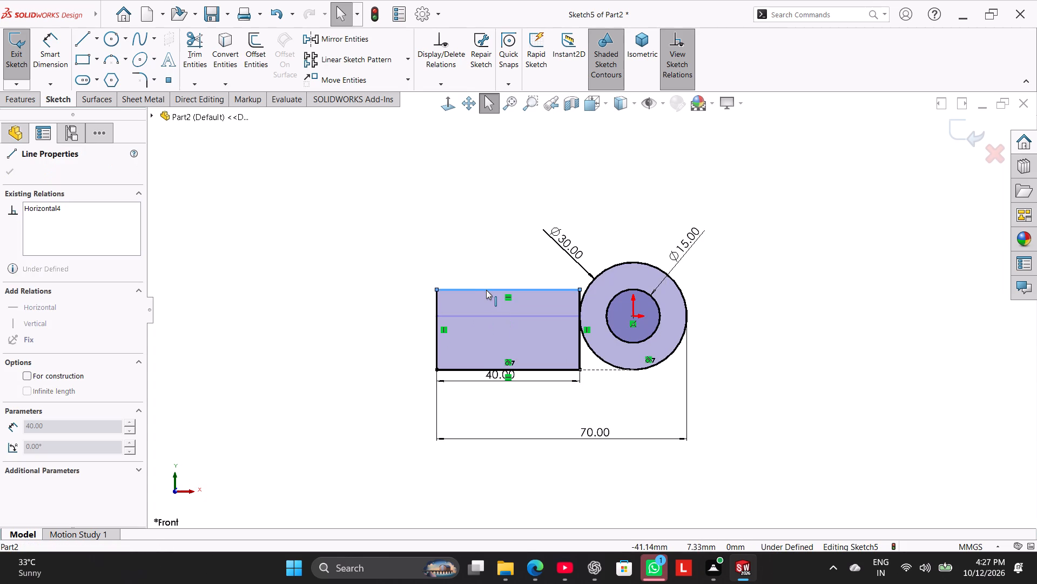
left_click_drag(486, 290, 487, 296)
Dimension the rectangle's height along its vertical line farthest from the circles as 12 mm.
left_click(60, 55)
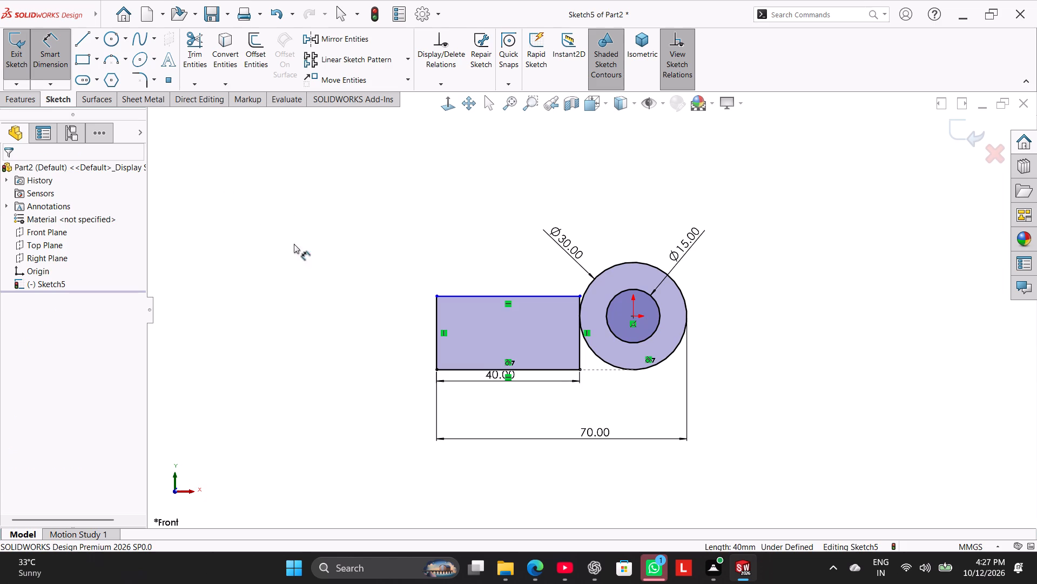
left_click(433, 336)
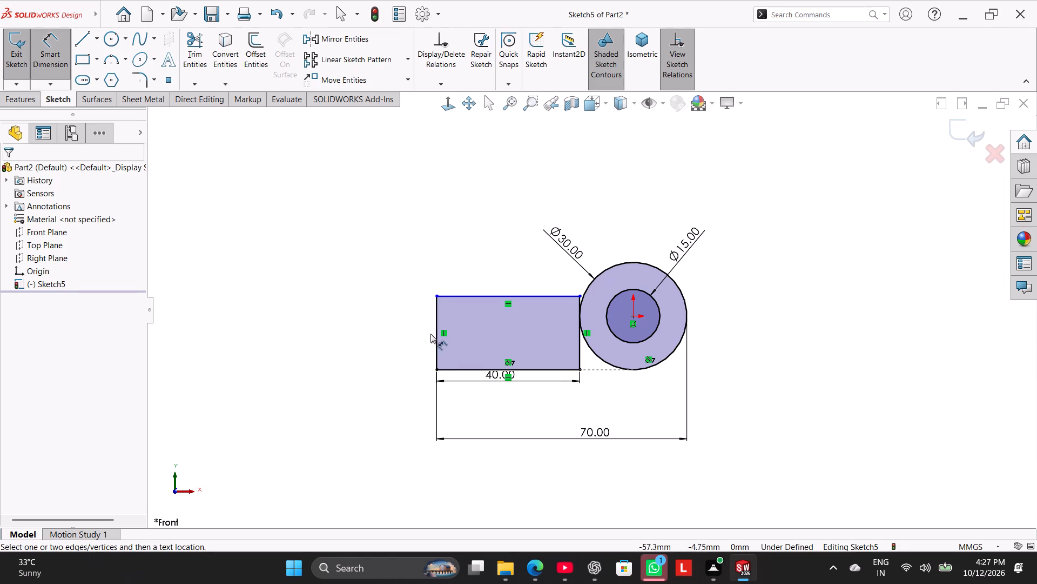
left_click(438, 340)
left_click(403, 339)
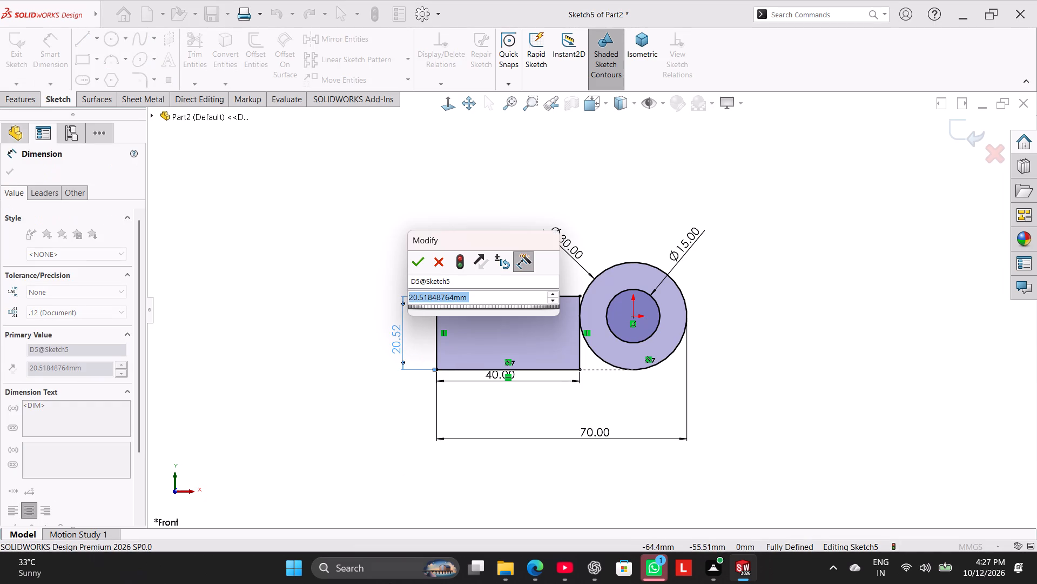
key("1")
key("2")
key("Return")
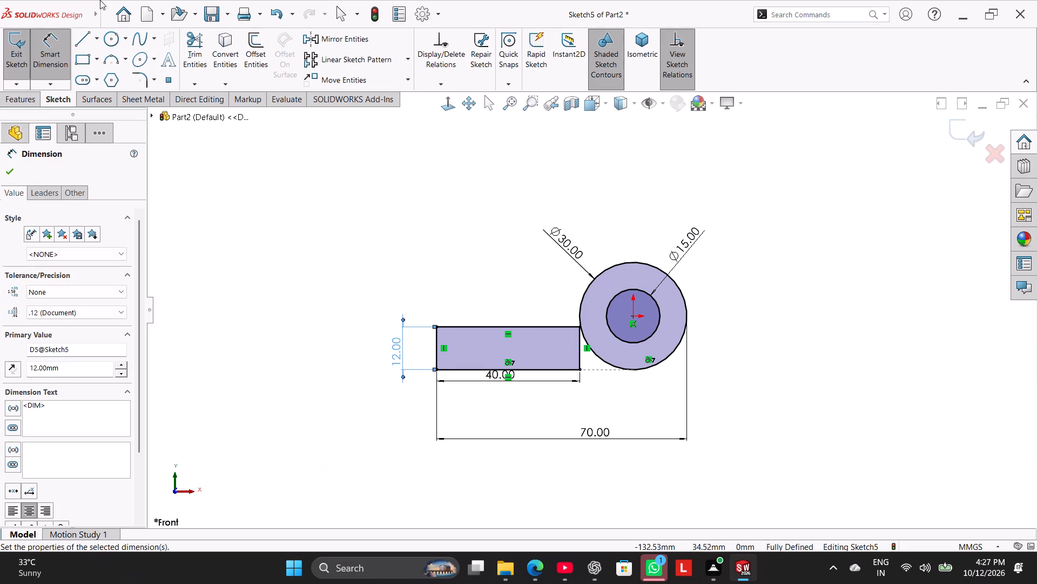
left_click(433, 270)
right_click(442, 261)
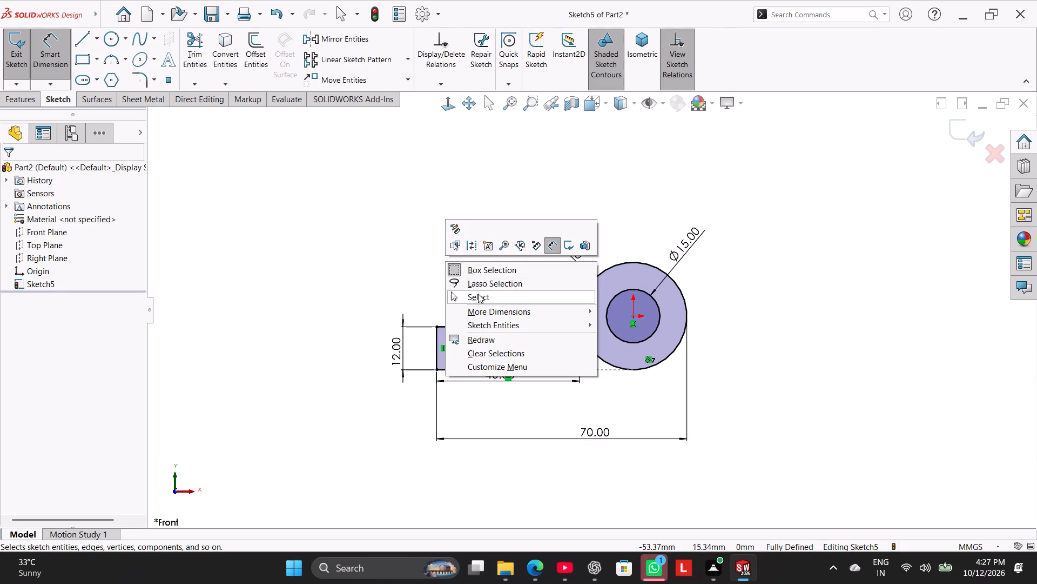
left_click(483, 298)
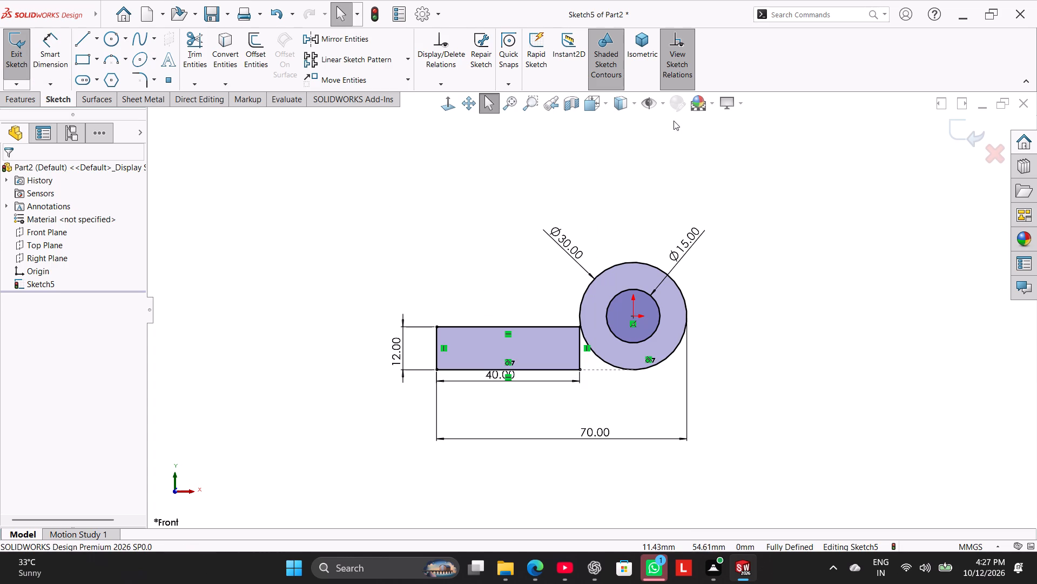
left_click_drag(443, 204, 447, 198)
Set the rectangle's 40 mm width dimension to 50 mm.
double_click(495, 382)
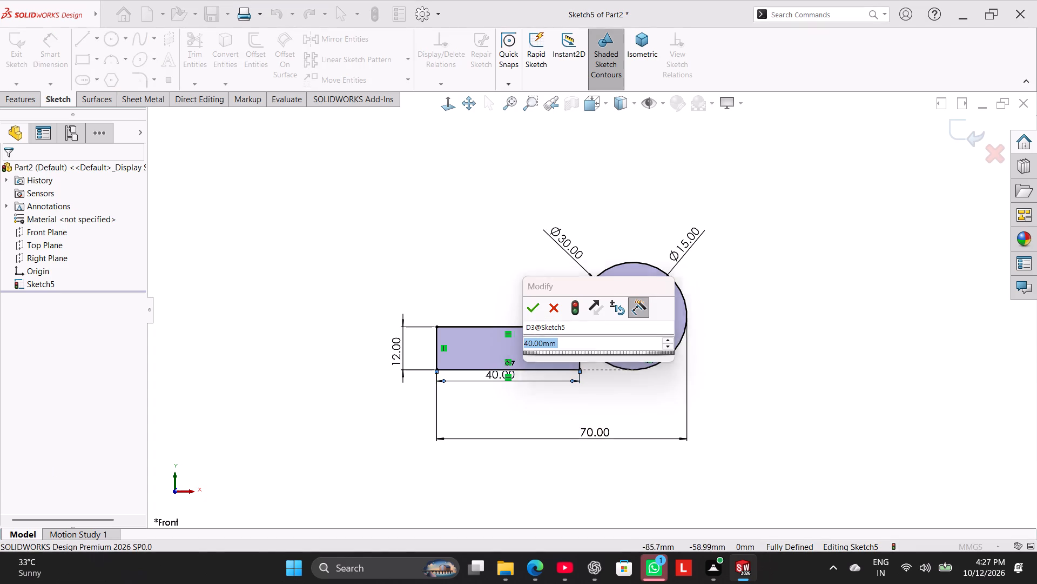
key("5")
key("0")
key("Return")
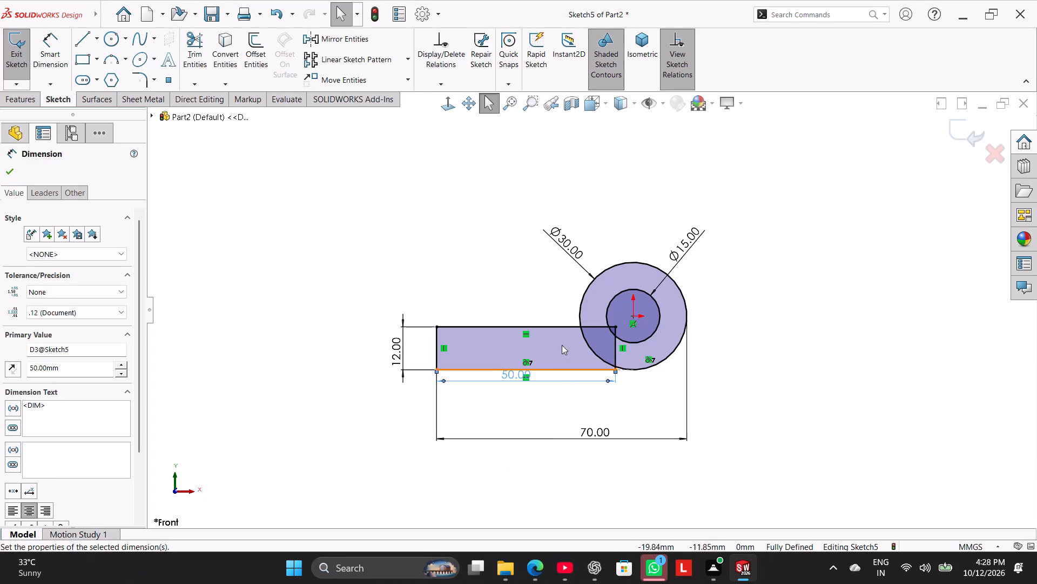
Set the rectangle's width to 45 mm.
double_click(511, 374)
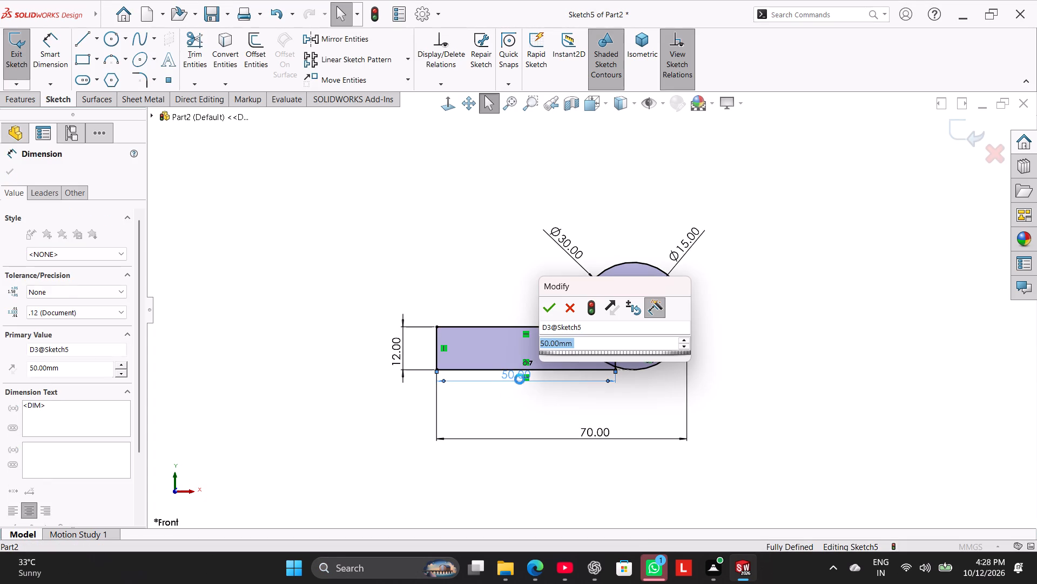
type("45")
key("Return")
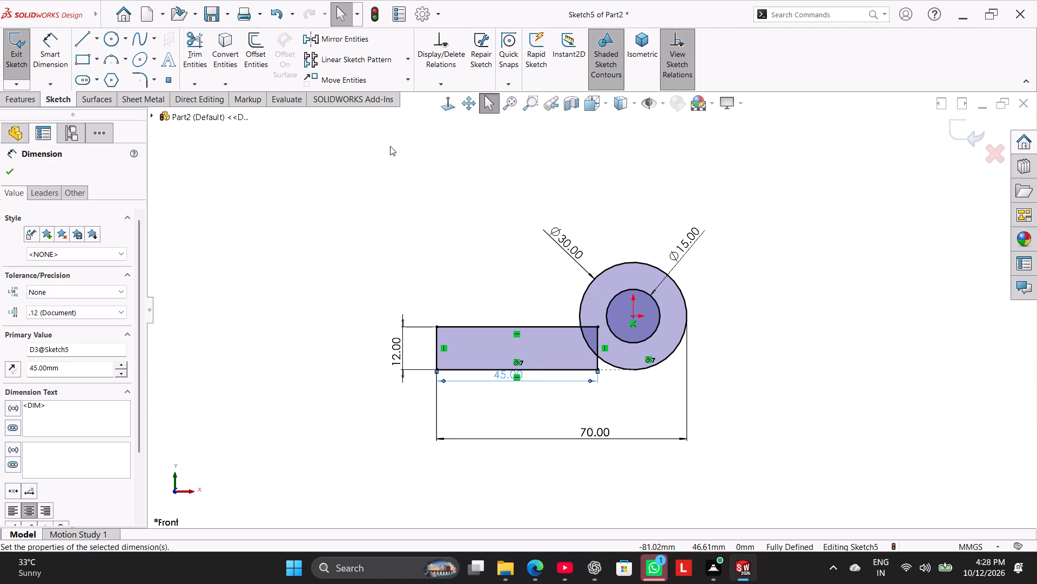
left_click(464, 195)
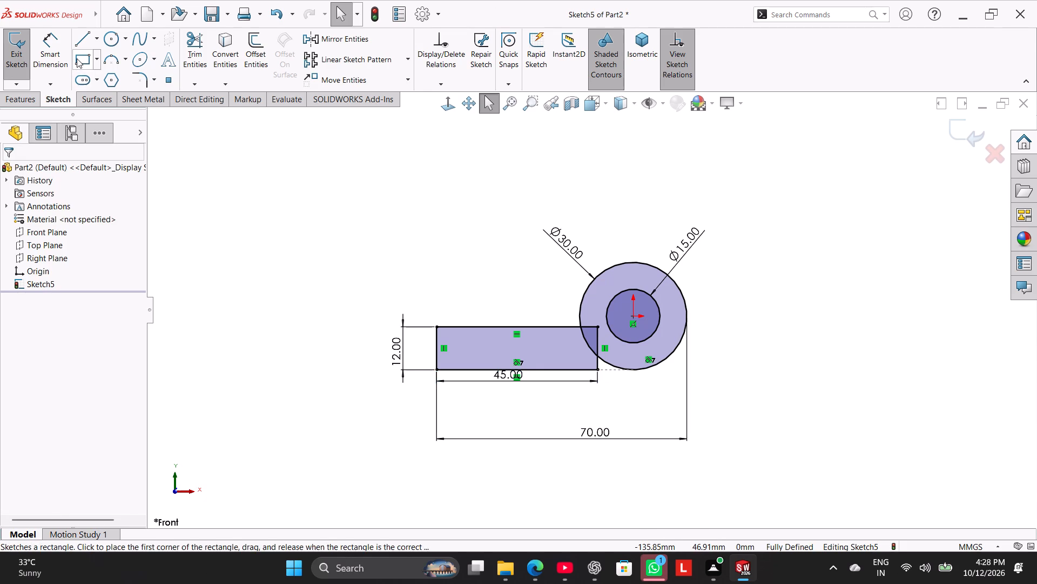
Sketch a corner rectangle about 27 by 48 mm, rising from the base rectangle's upper corner inside the outer circle.
left_click(77, 58)
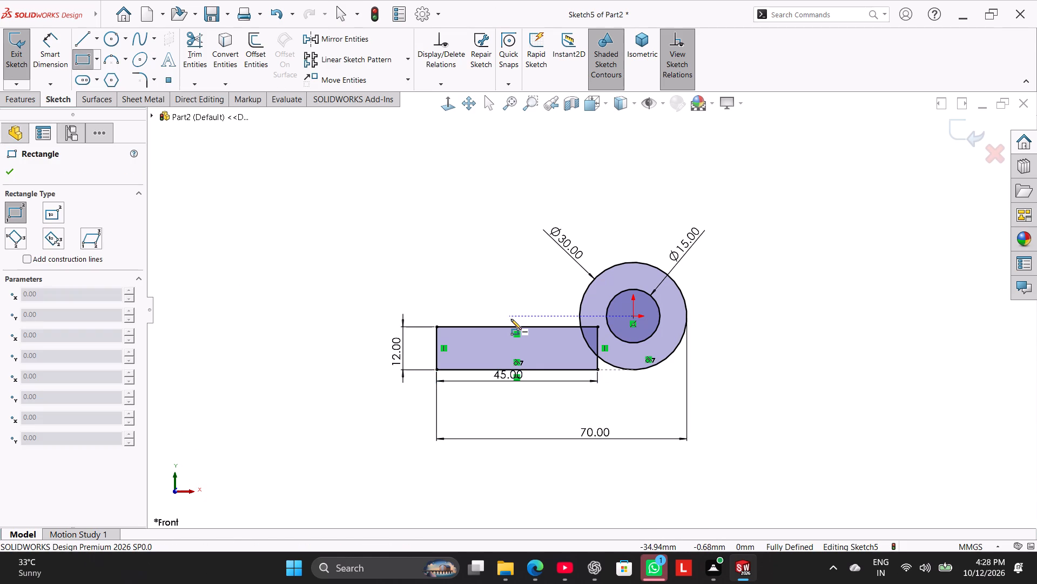
left_click(597, 326)
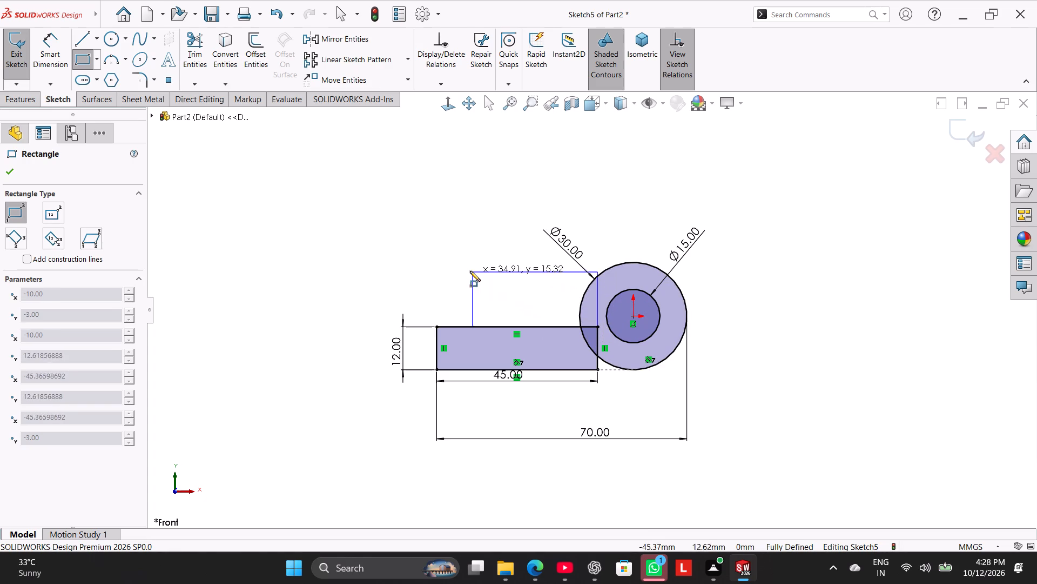
left_click(501, 155)
right_click(461, 193)
left_click(481, 200)
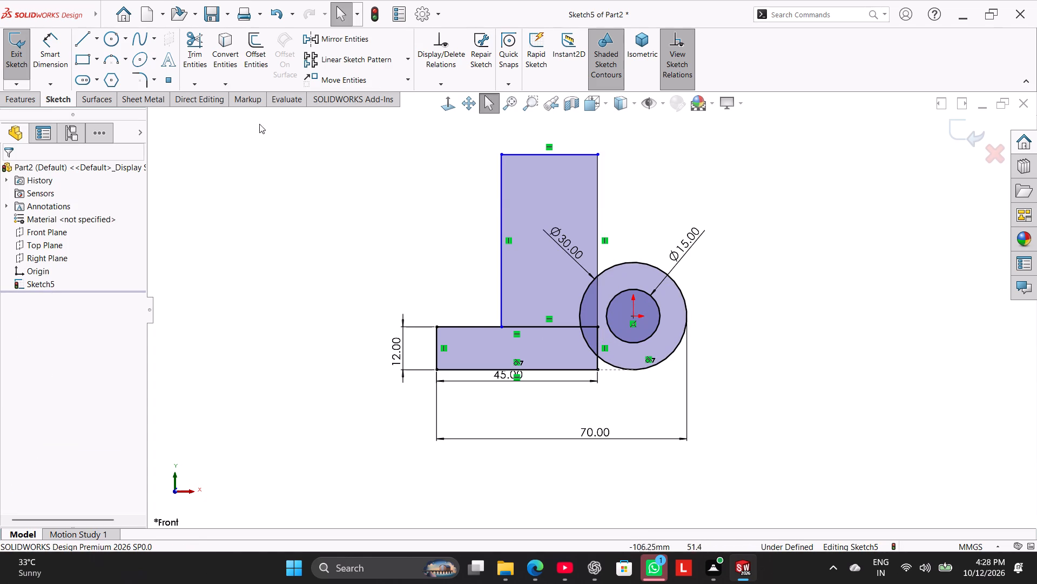
Trim away the upright rectangle's vertical line farthest from the circles.
left_click(192, 42)
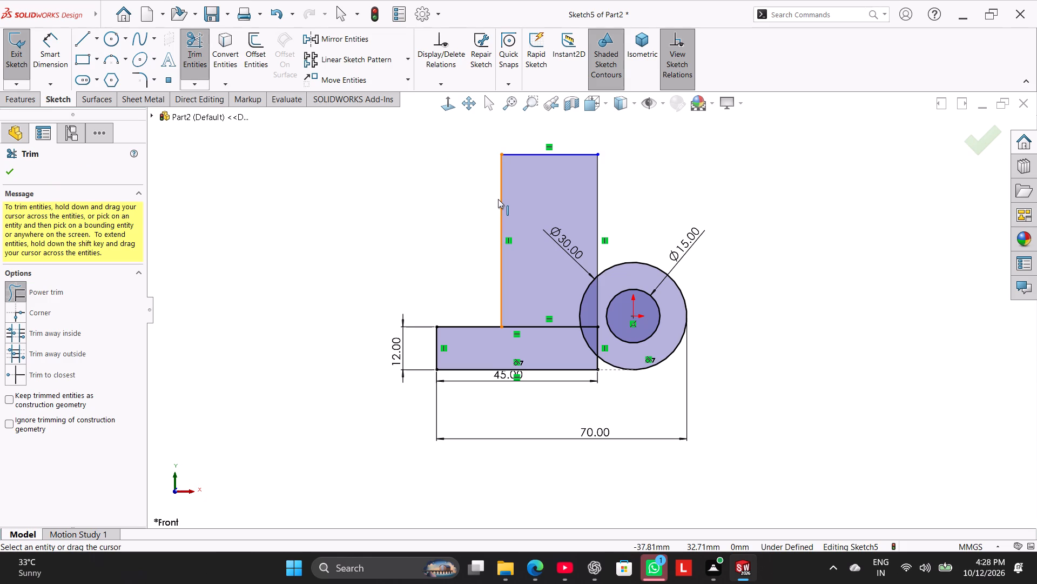
left_click_drag(516, 188, 462, 228)
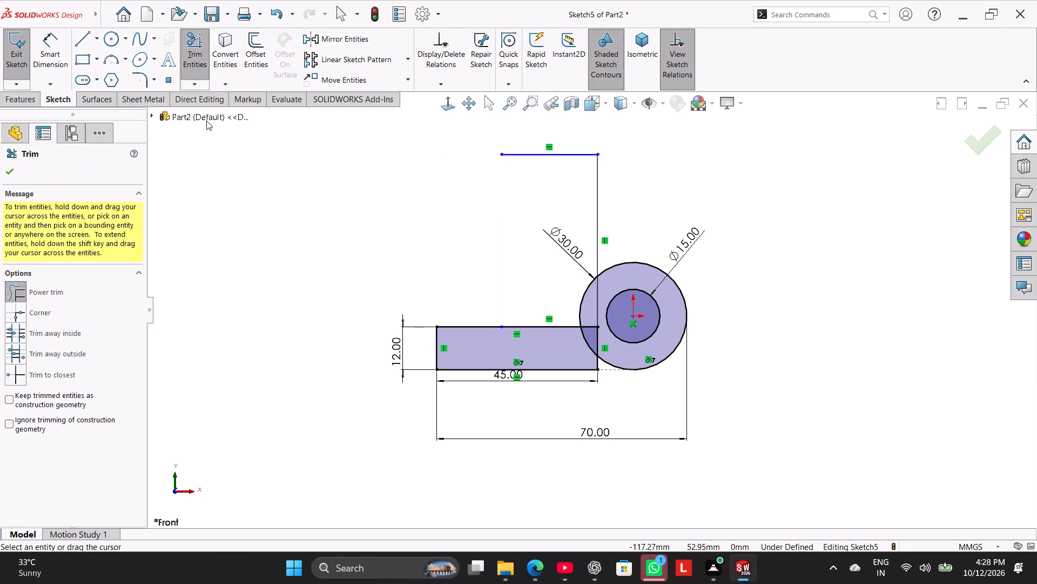
left_click(291, 189)
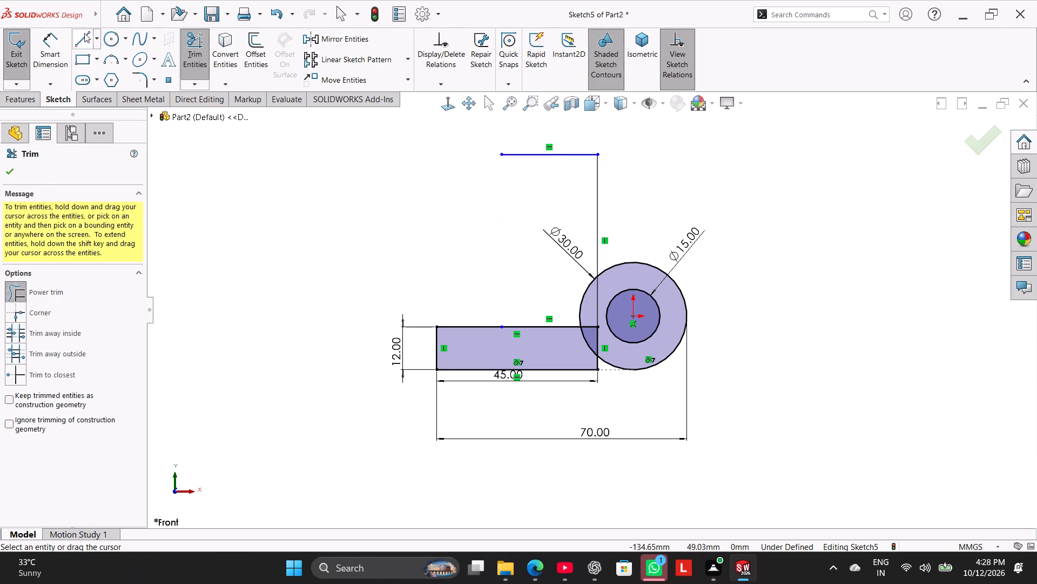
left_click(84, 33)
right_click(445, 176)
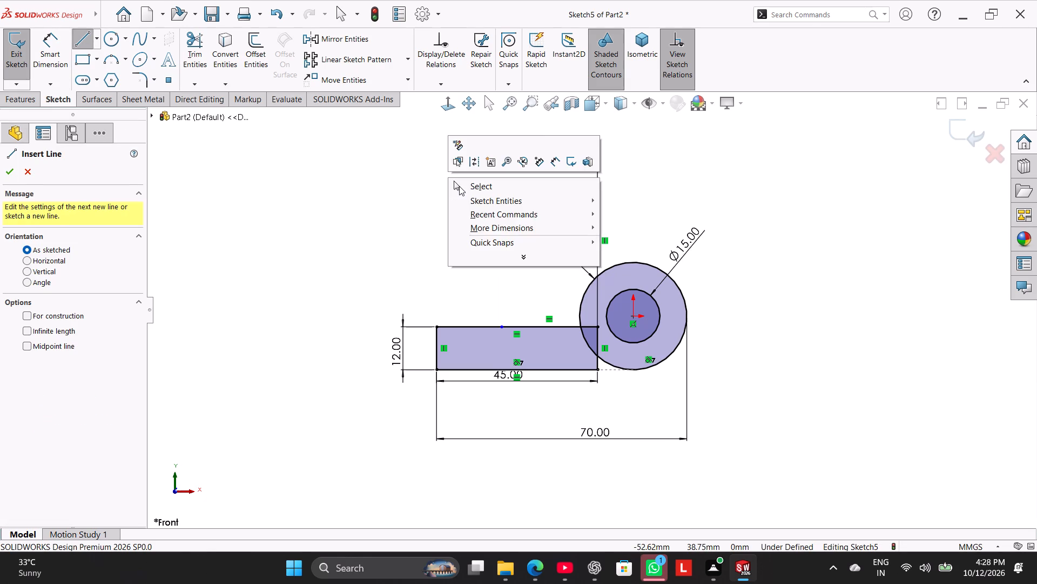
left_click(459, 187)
Move the free end of the upright shape's top line slightly inward and down.
left_click_drag(500, 153, 517, 154)
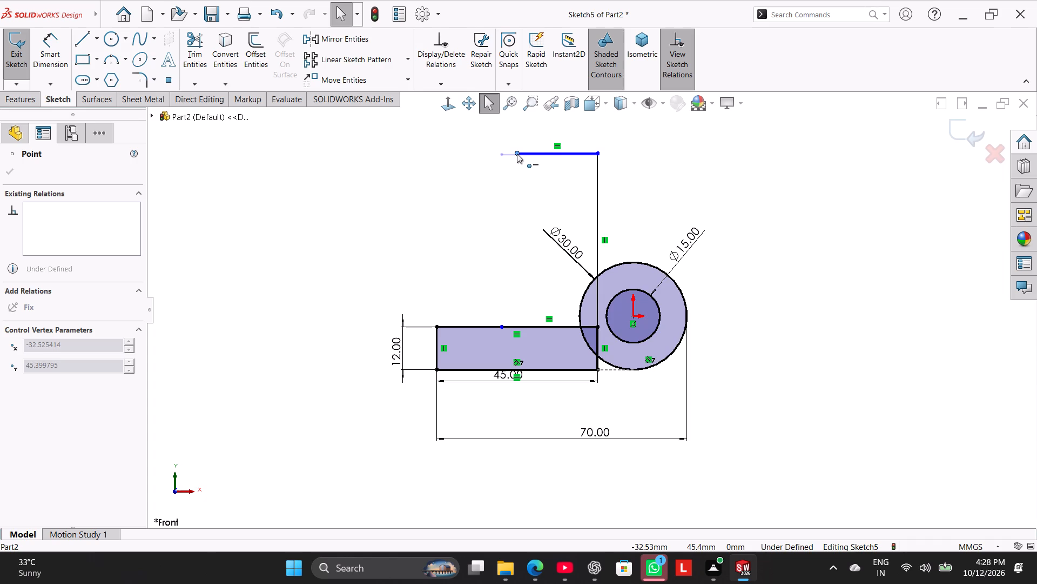
left_click_drag(517, 154, 509, 170)
Draw a slanted line from the open endpoint on the base rectangle's top edge up to the upright shape's top line.
left_click(80, 42)
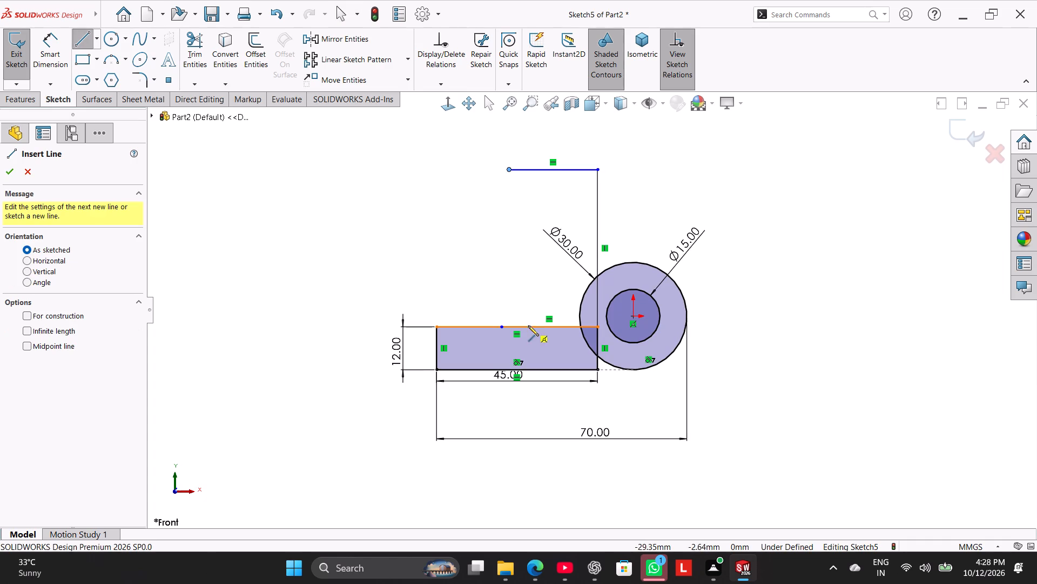
left_click_drag(500, 327, 500, 322)
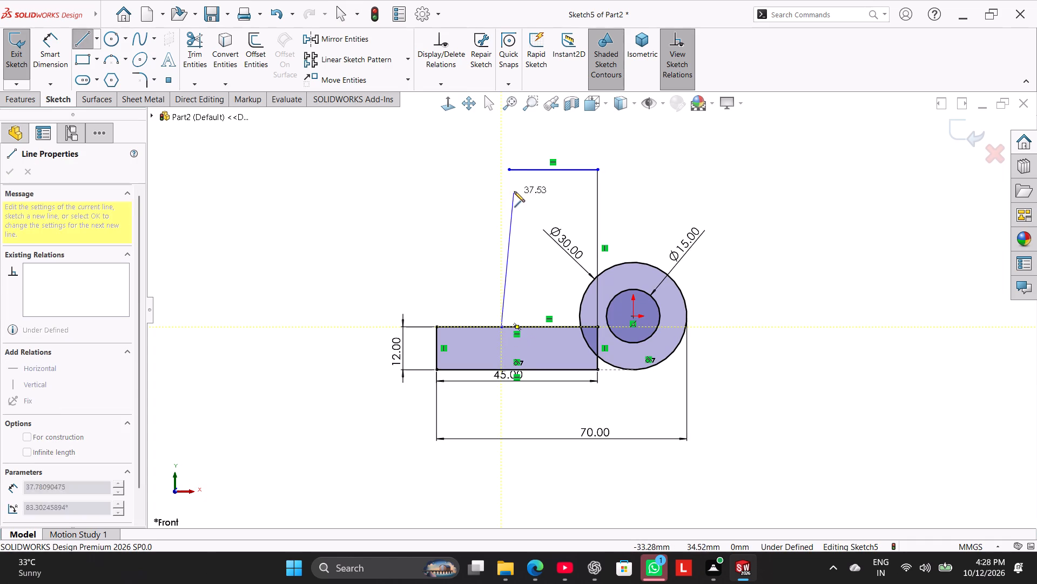
left_click(527, 171)
right_click(403, 215)
left_click(415, 216)
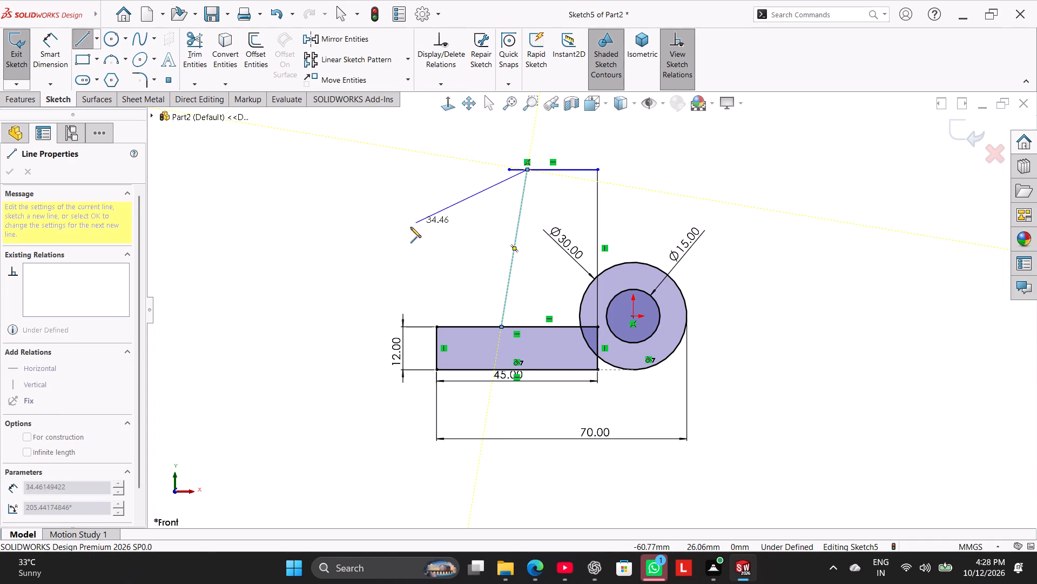
right_click(427, 226)
left_click(447, 235)
Trim the part of the top line that overhangs beyond the slanted line.
left_click(201, 50)
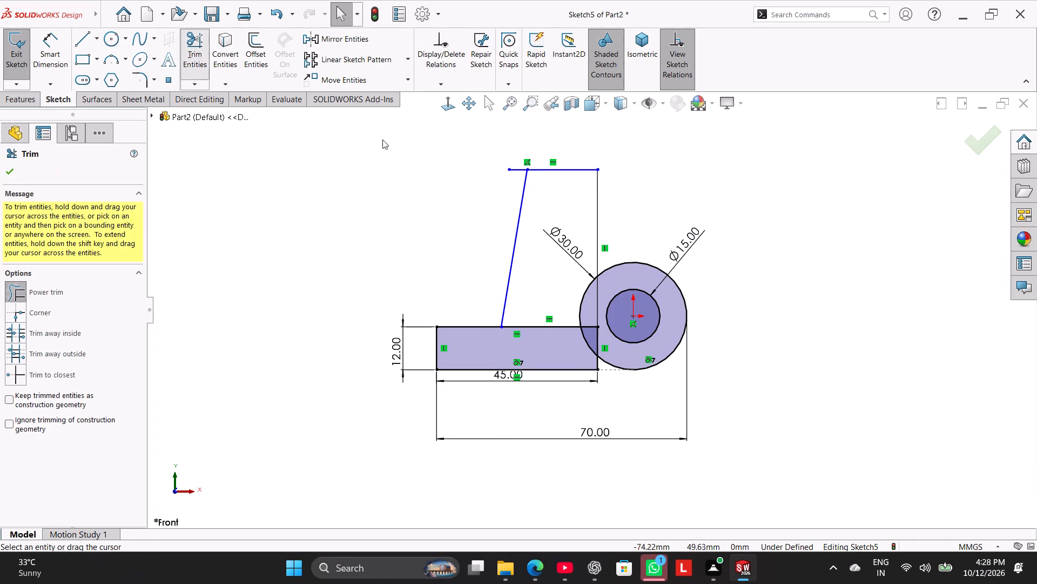
left_click_drag(497, 127, 516, 174)
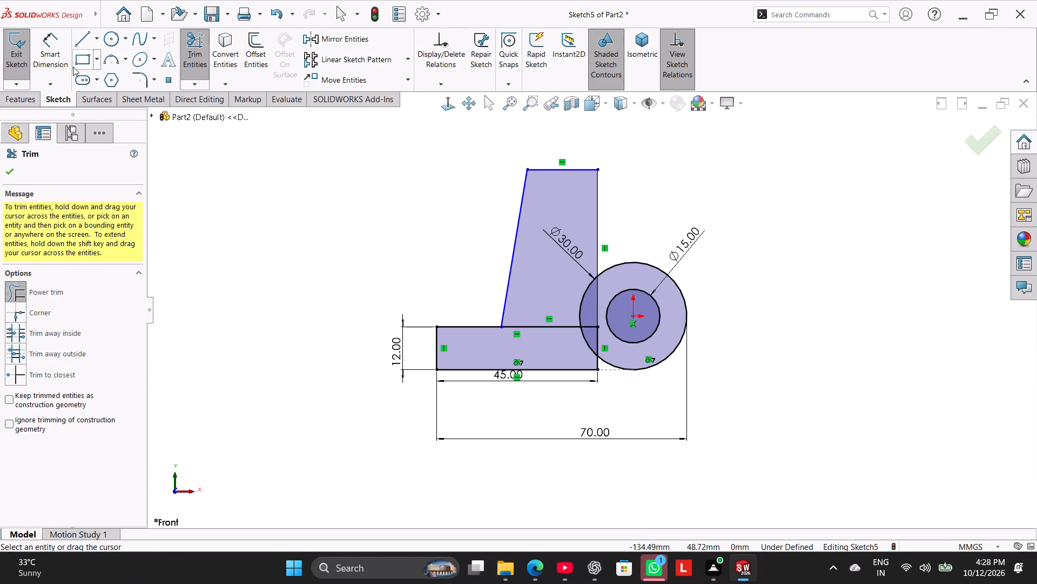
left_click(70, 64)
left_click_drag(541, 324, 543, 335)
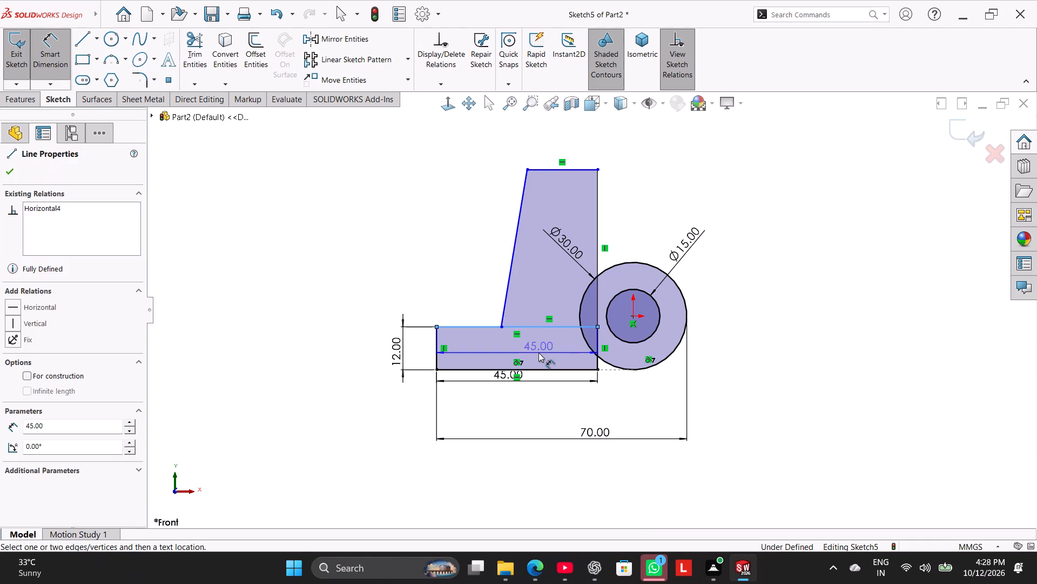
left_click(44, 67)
Dimension the distance from the slanted line's lower end to the base rectangle's upper corner inside the circle as 35 mm.
left_click(52, 55)
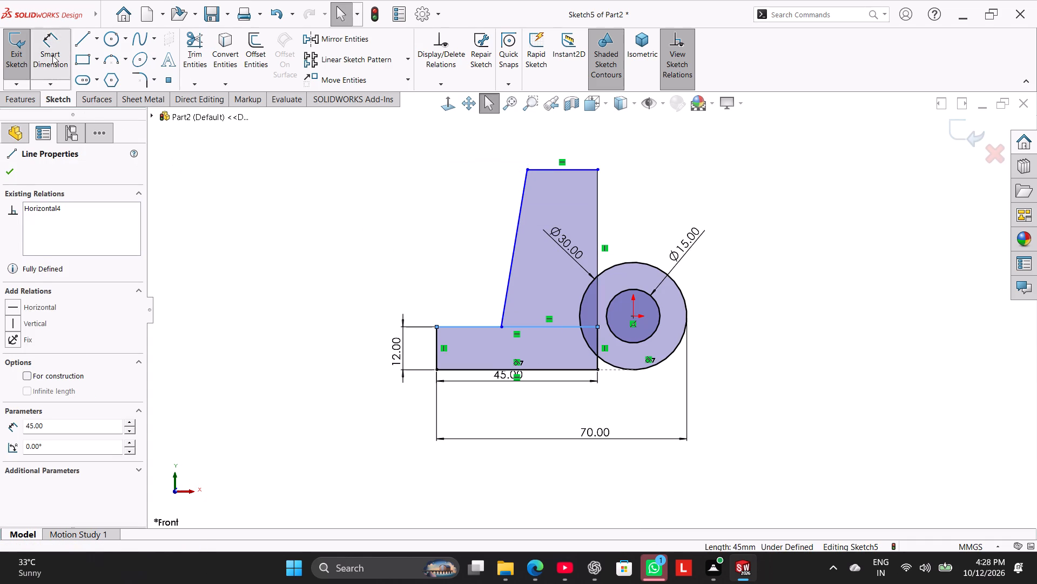
left_click(500, 327)
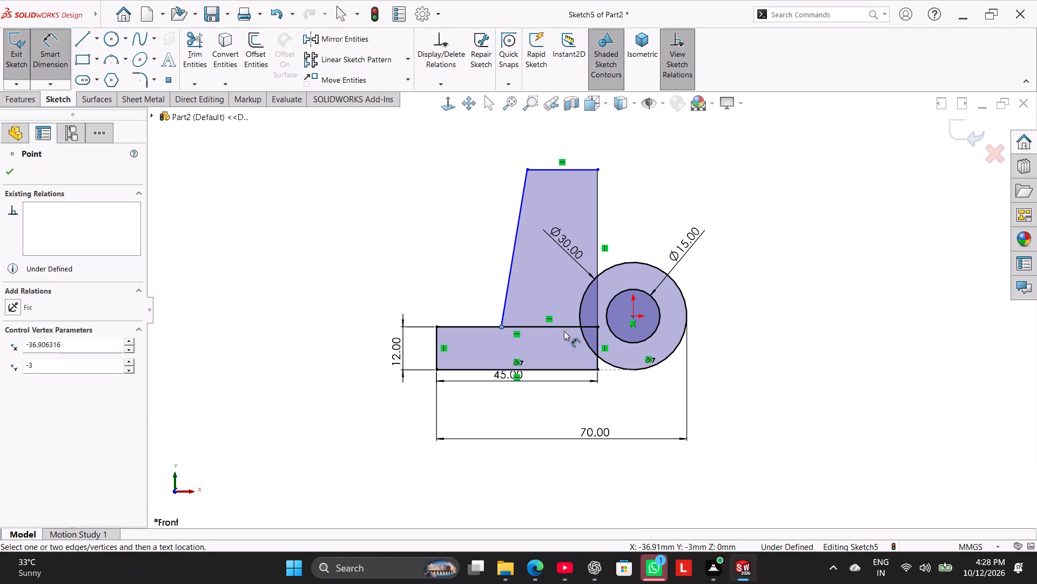
left_click(597, 328)
left_click(557, 347)
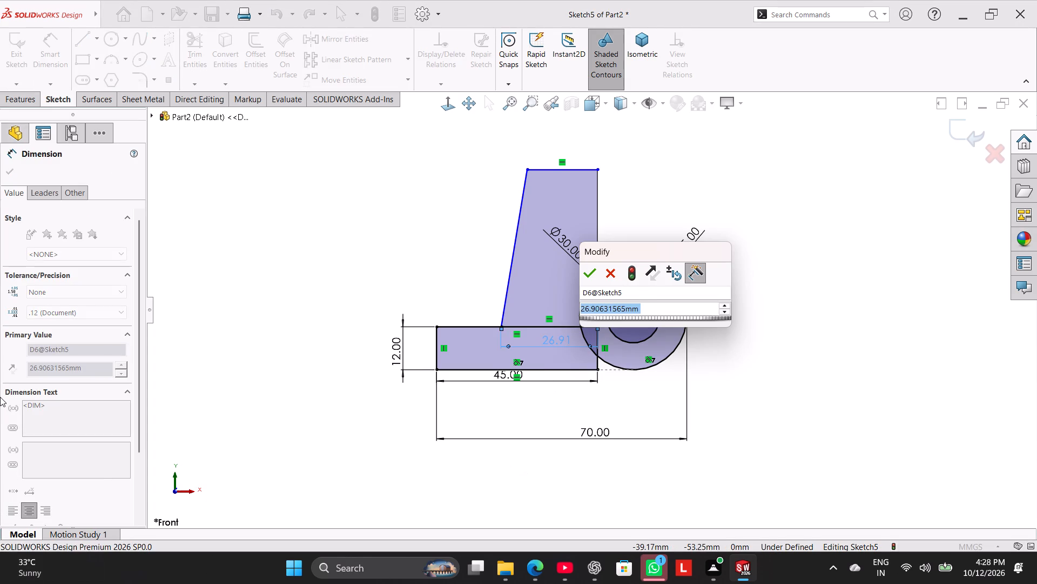
key("3")
key("5")
key("Return")
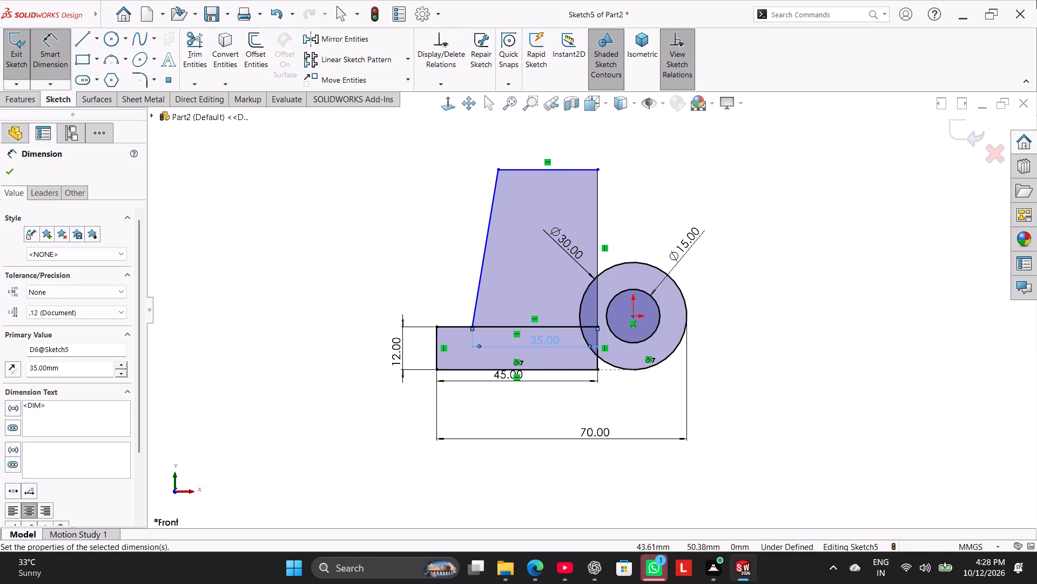
Dimension the upright shape's top line as 25 mm long.
left_click(531, 167)
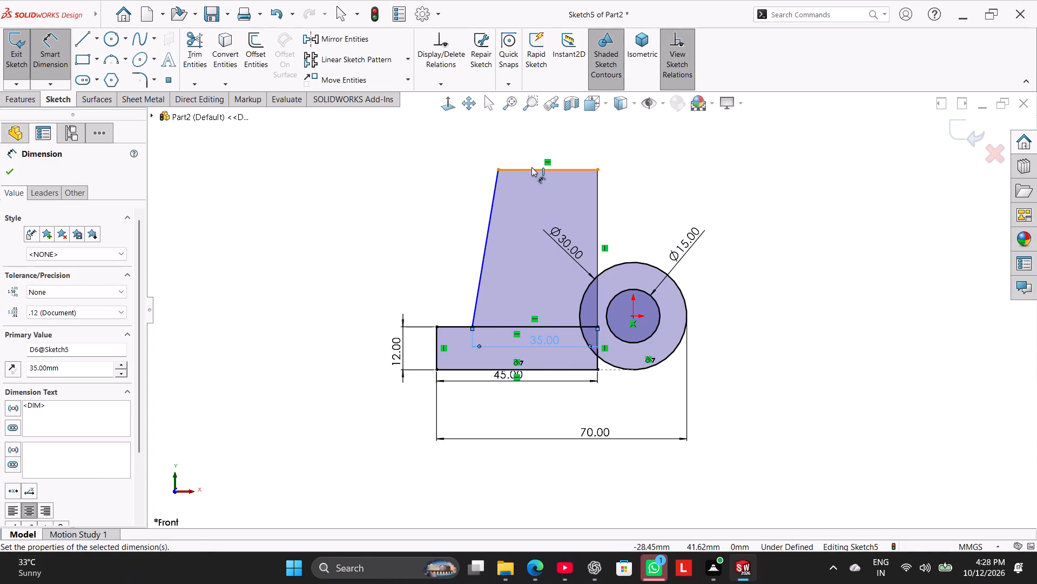
left_click(541, 145)
key("2")
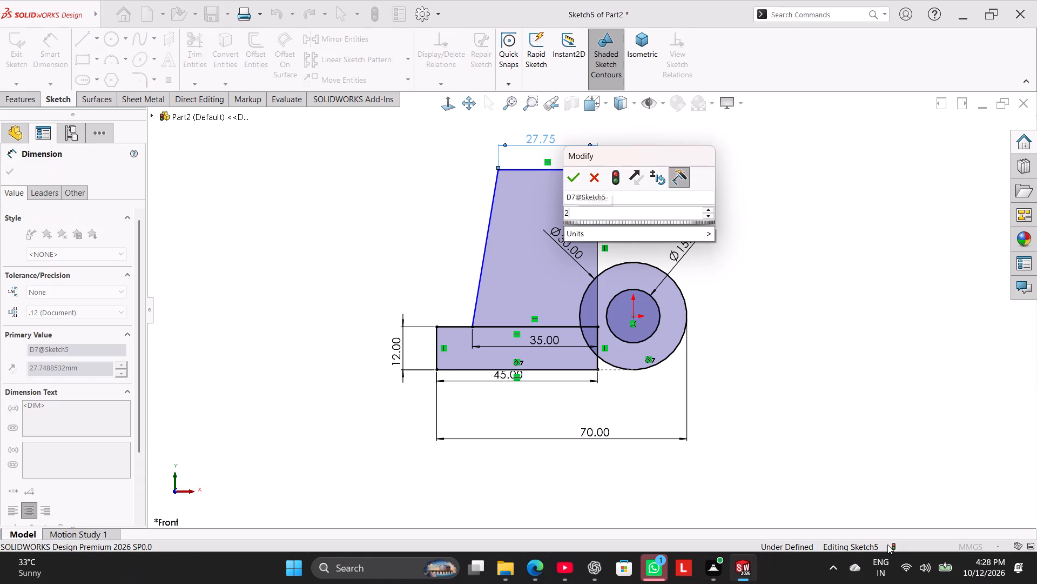
key("5")
key("Return")
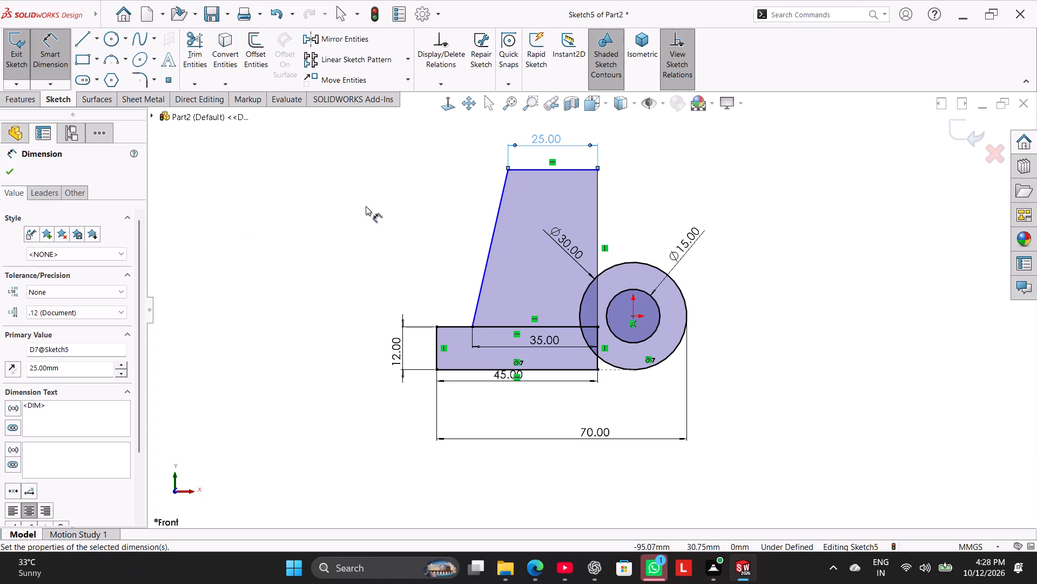
left_click(682, 161)
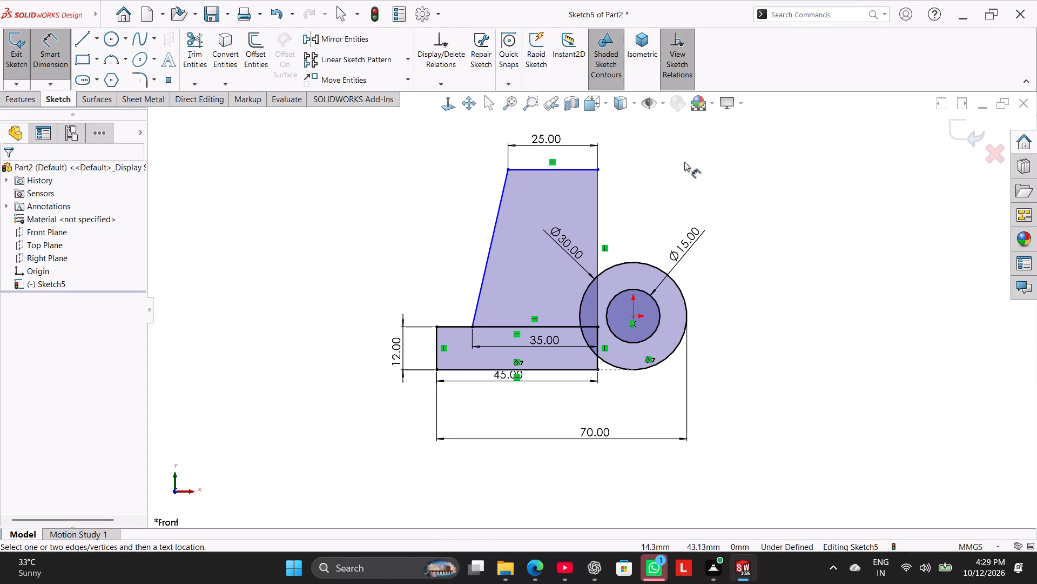
Dimension the vertical distance between the base rectangle's bottom line and the upright shape's top line as 45 mm.
left_click(467, 368)
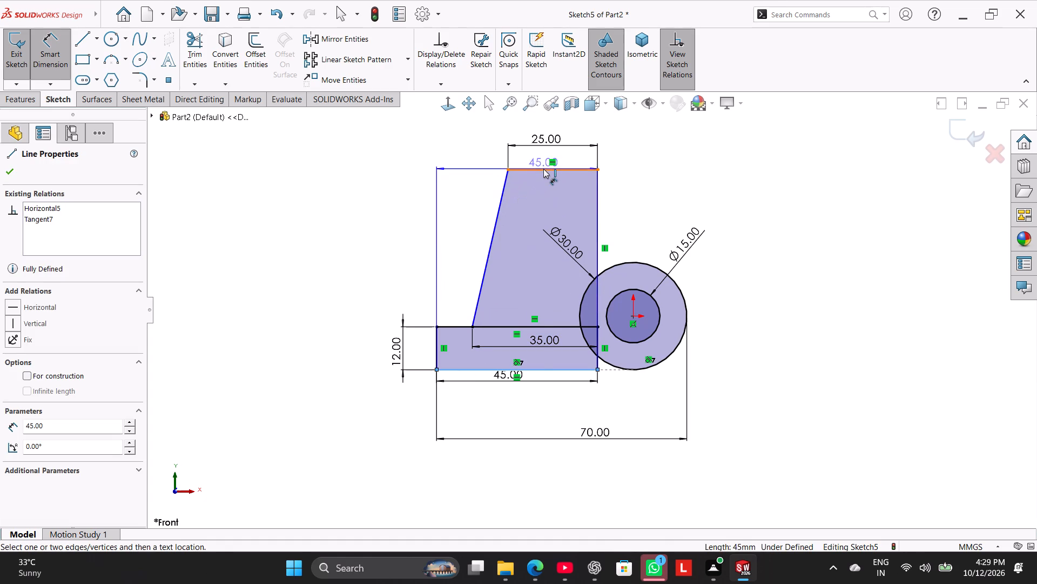
left_click(543, 169)
left_click(363, 243)
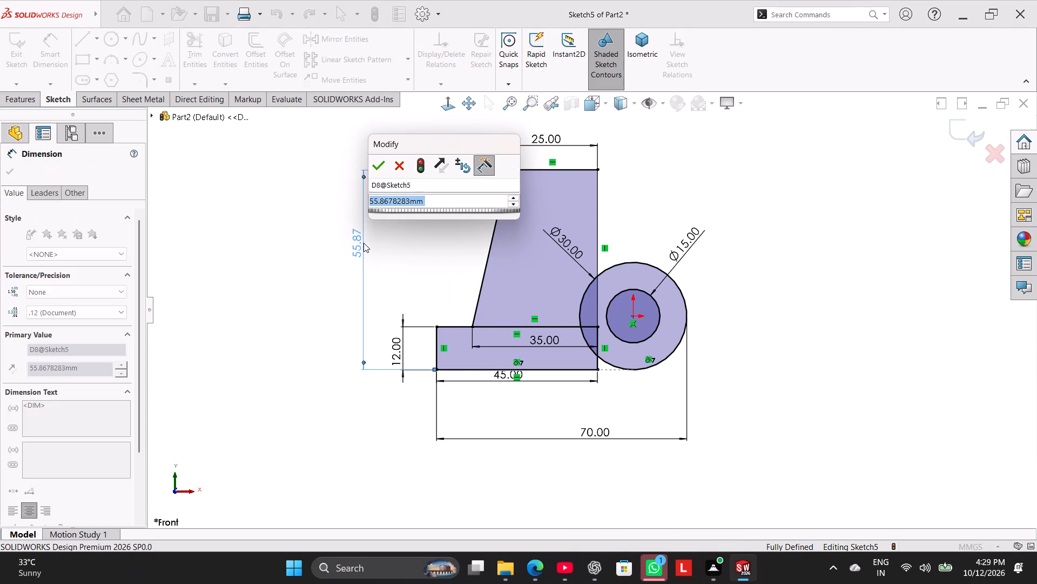
type("45")
key("Return")
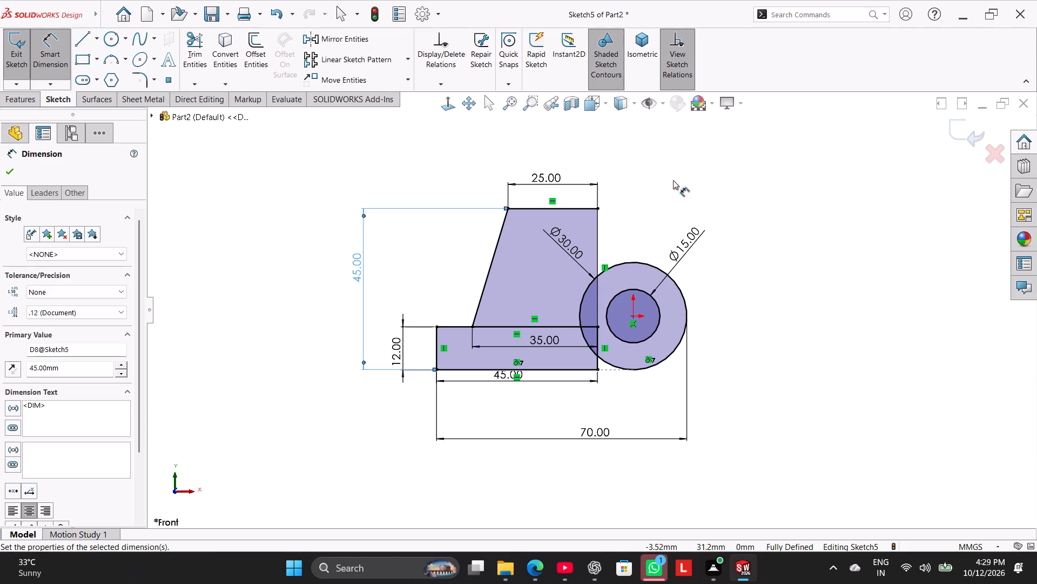
right_click(833, 185)
left_click(864, 218)
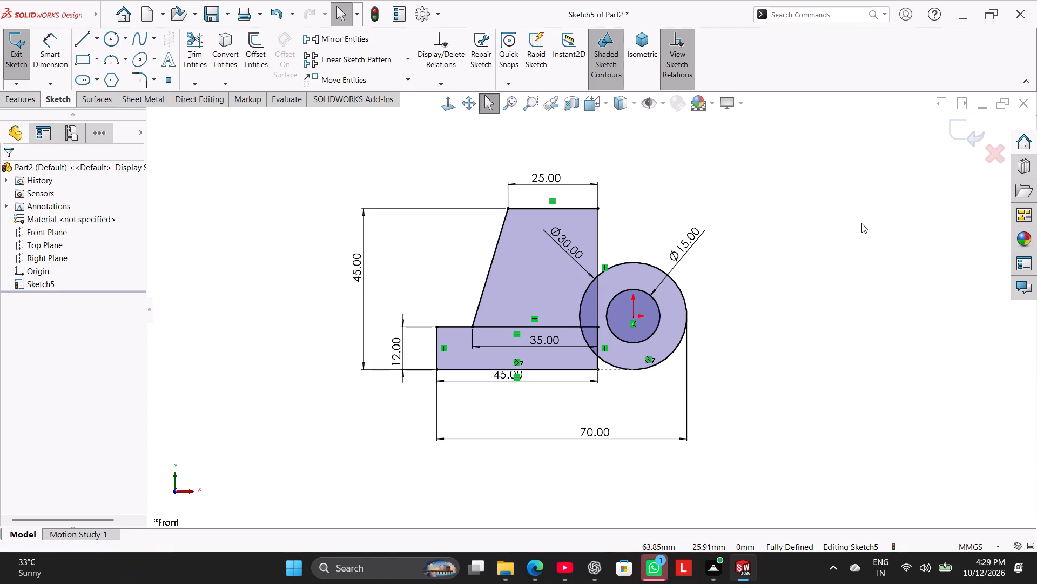
Extrude the full ring between the 30 mm and 15 mm circles as a 20 mm Mid Plane boss.
left_click(15, 101)
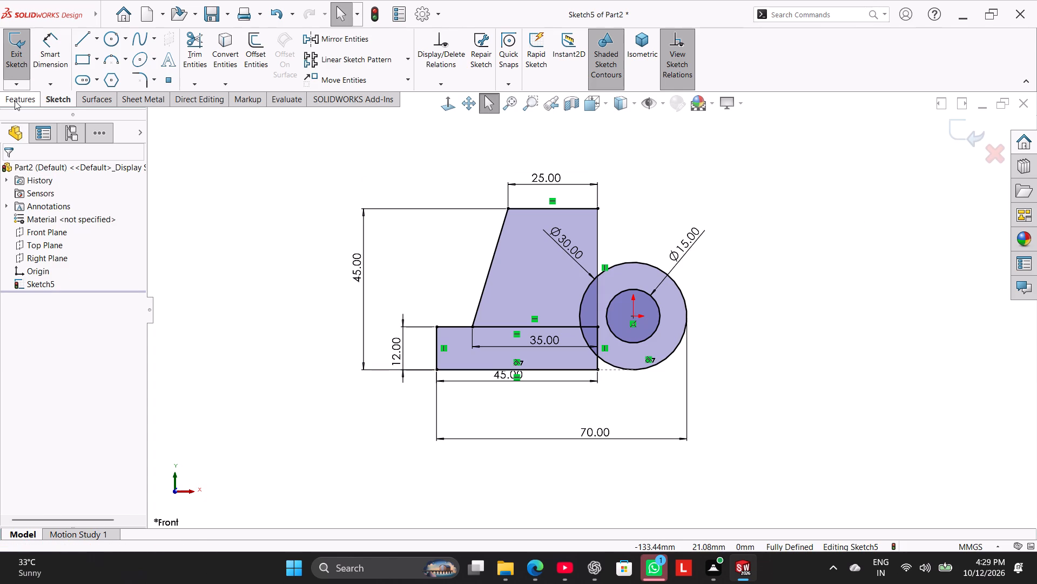
left_click(15, 57)
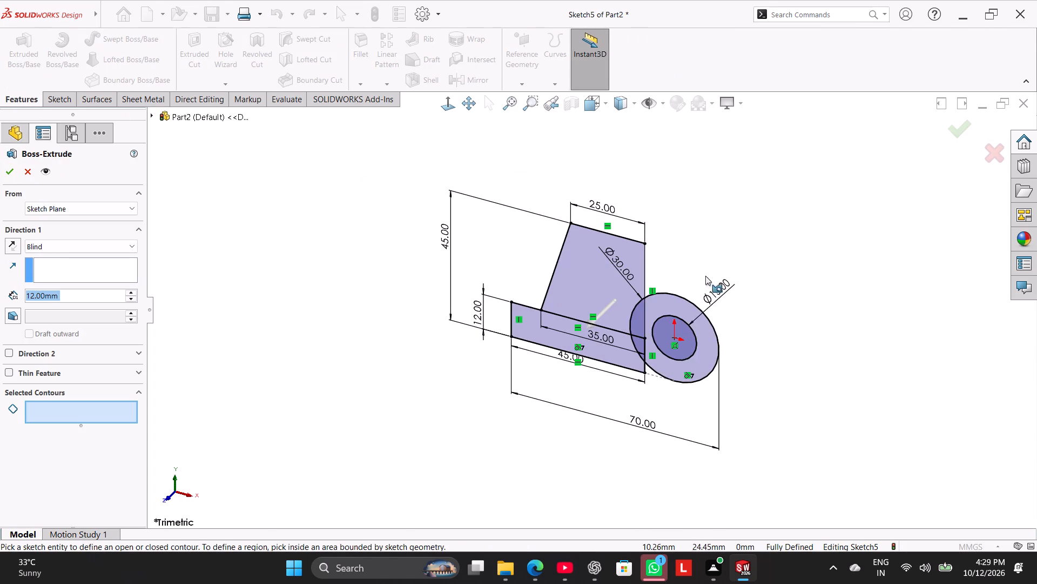
left_click(674, 307)
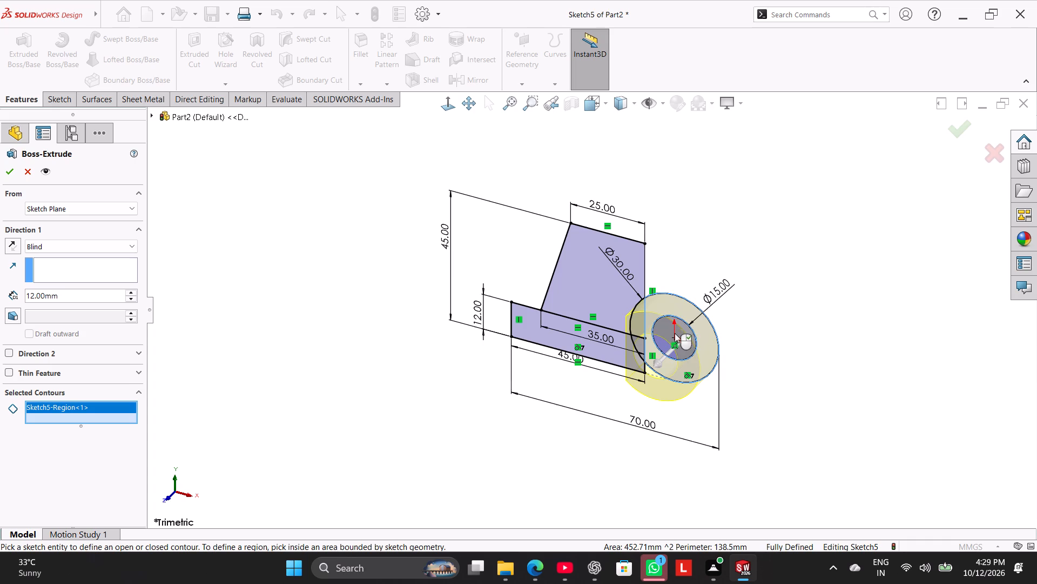
middle_click_drag(764, 333, 792, 271)
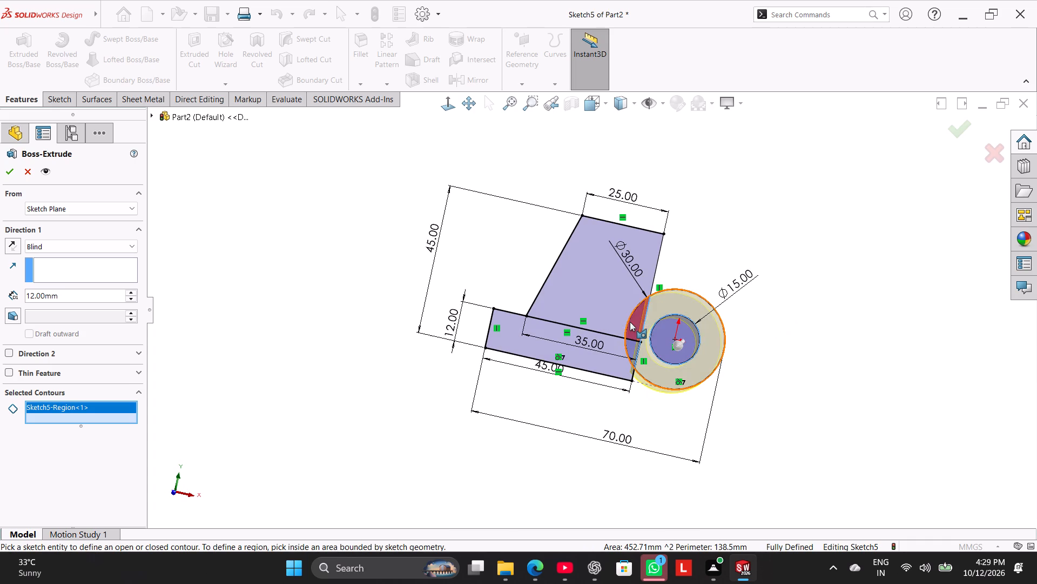
left_click(630, 322)
left_click(631, 354)
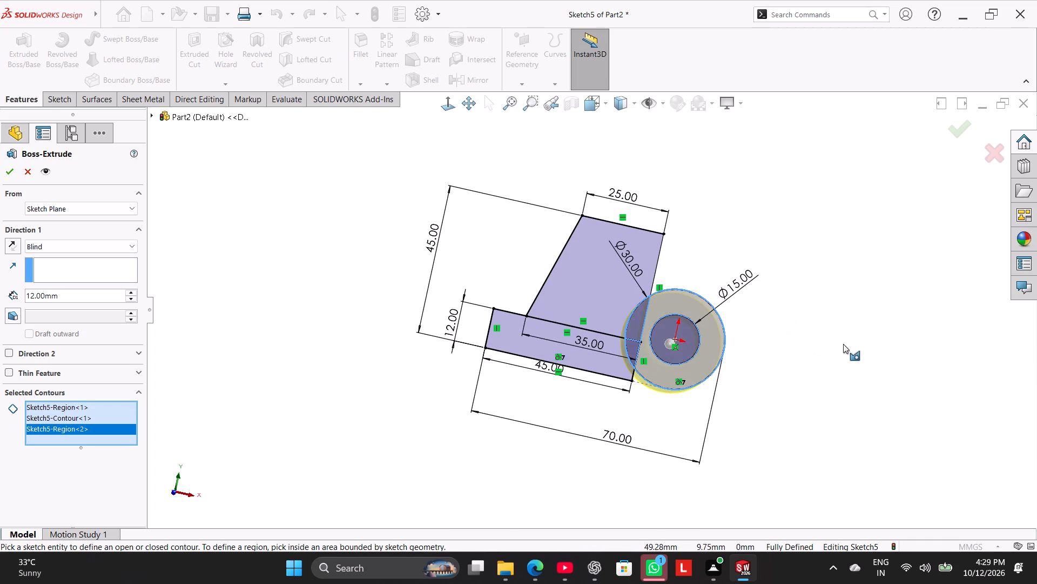
middle_click_drag(811, 366, 749, 474)
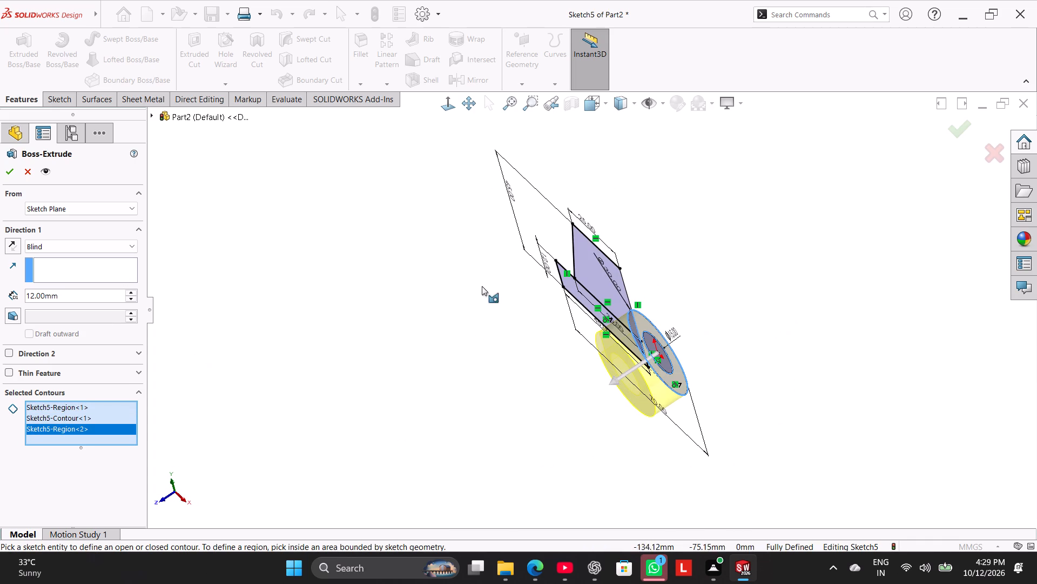
middle_click_drag(507, 304, 582, 257)
left_click(666, 327)
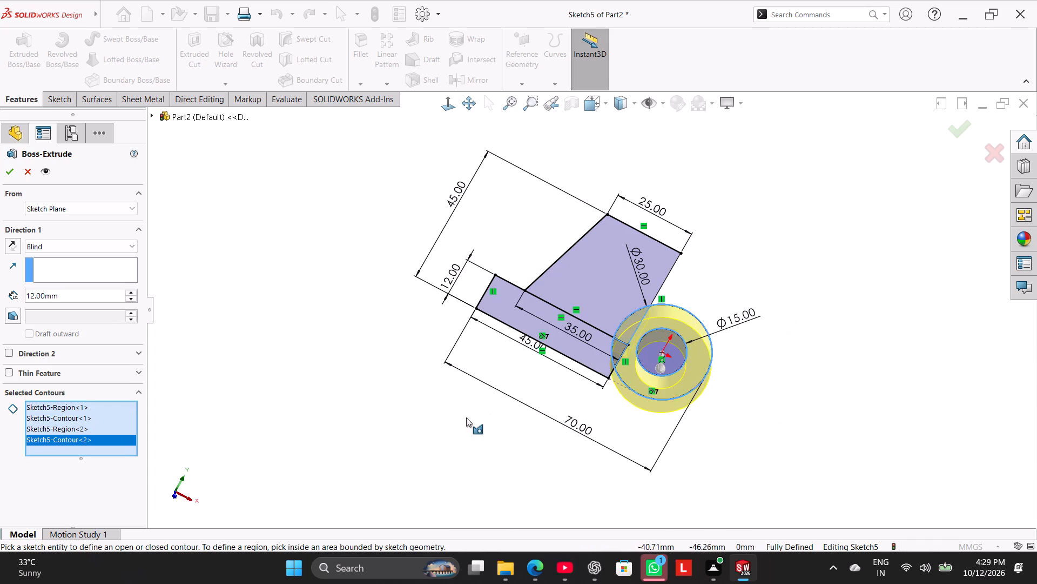
middle_click_drag(457, 426, 418, 446)
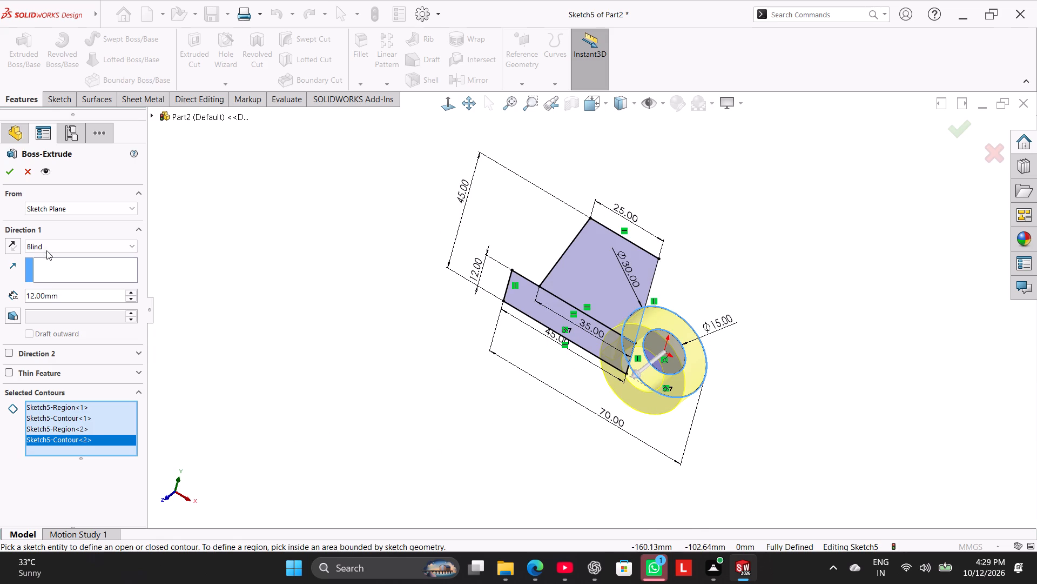
left_click(46, 245)
left_click(65, 308)
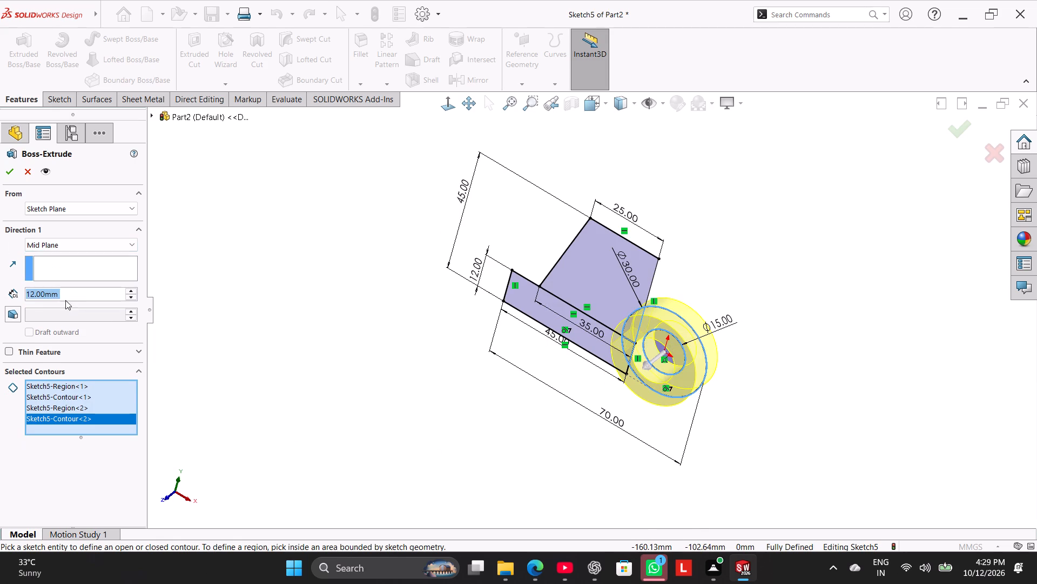
type("20")
key("Return")
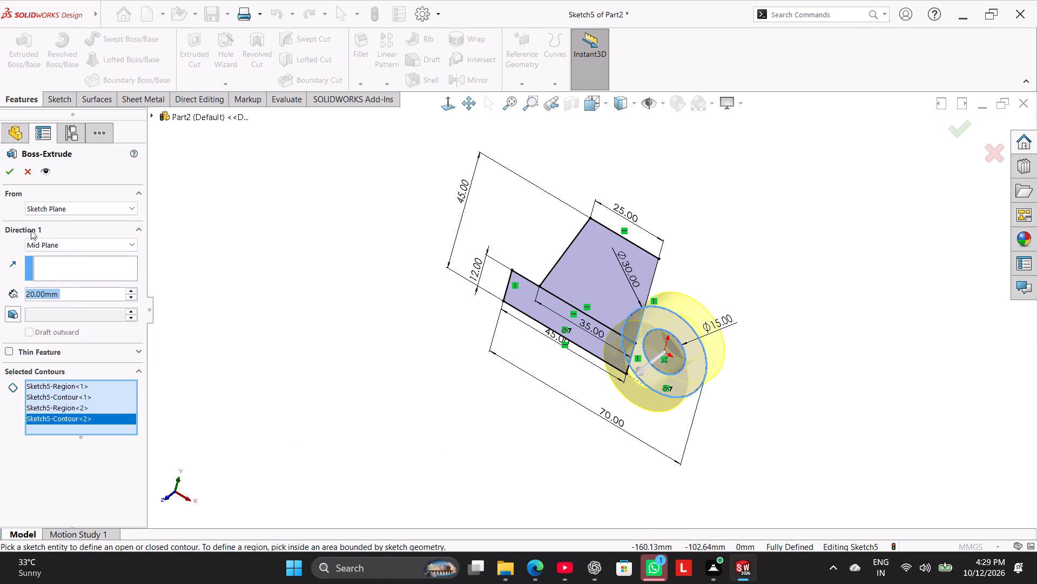
left_click(10, 169)
left_click(325, 235)
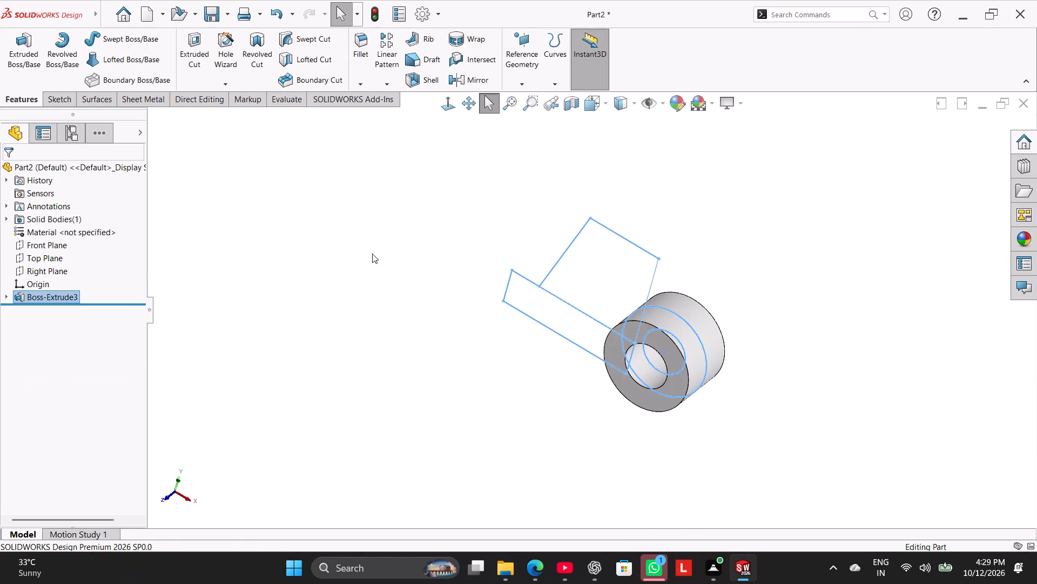
Extrude the base rectangle region outside the ring from Sketch5 as a 70 mm Mid Plane boss, merging the result.
left_click(17, 68)
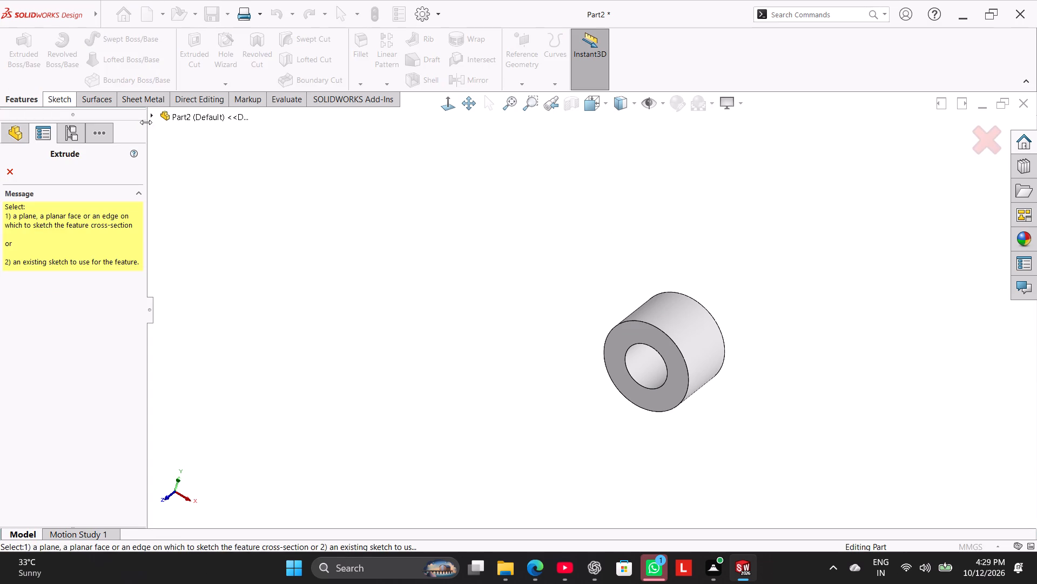
left_click(150, 122)
left_click(150, 116)
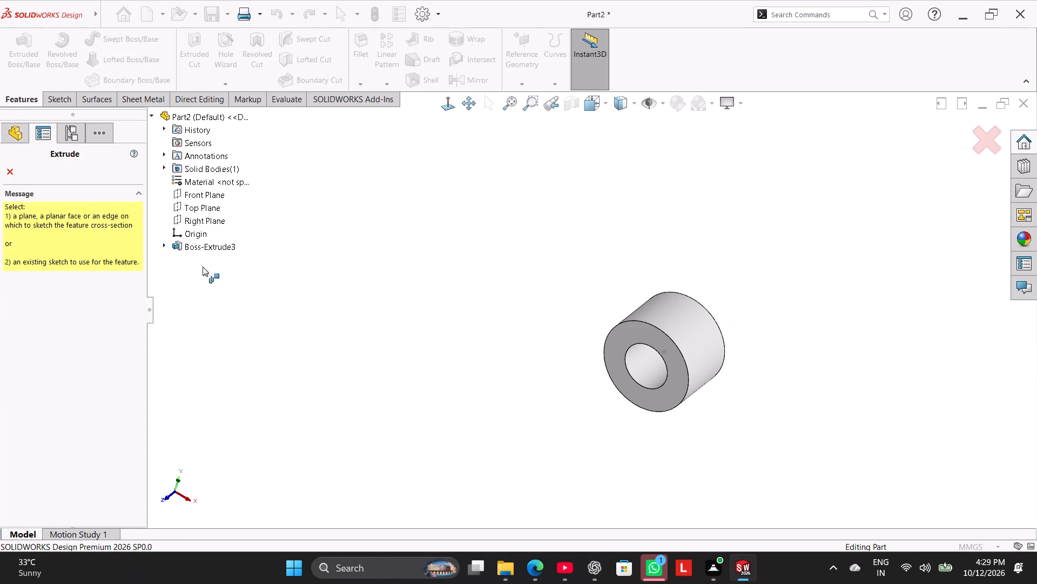
left_click(203, 267)
left_click(166, 247)
left_click(191, 255)
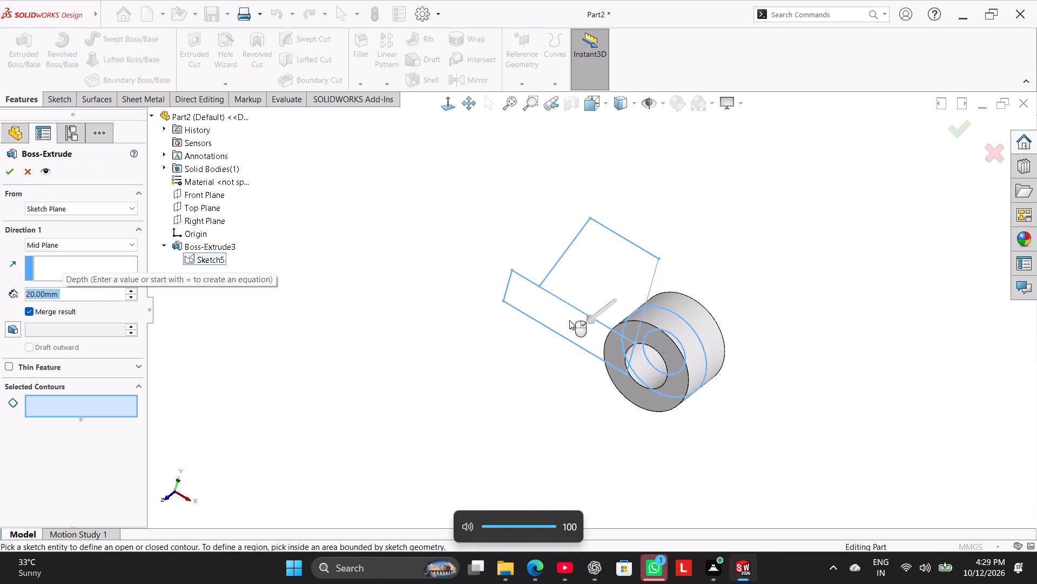
left_click(569, 320)
double_click(76, 291)
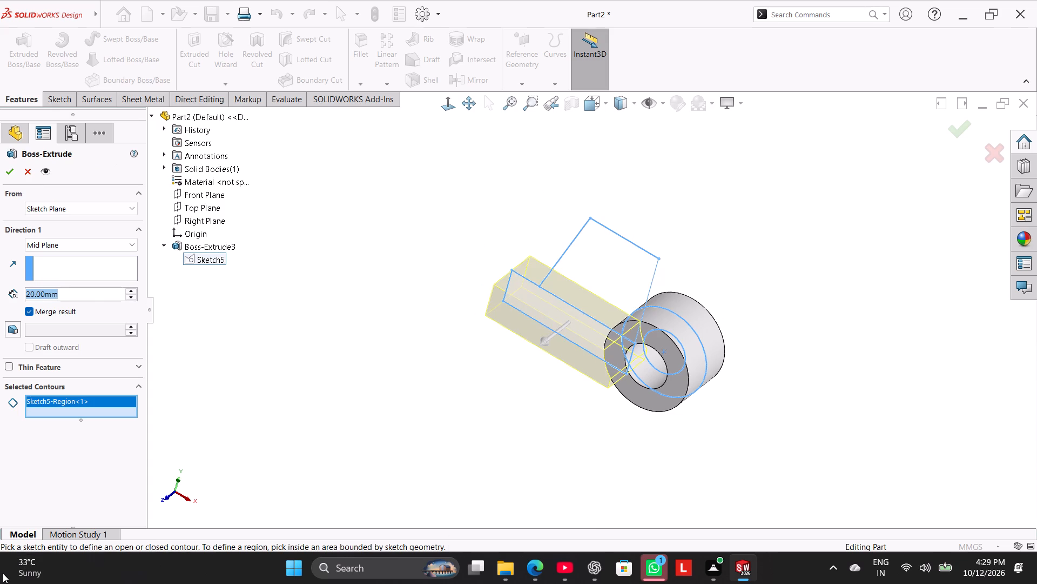
type("70")
key("Return")
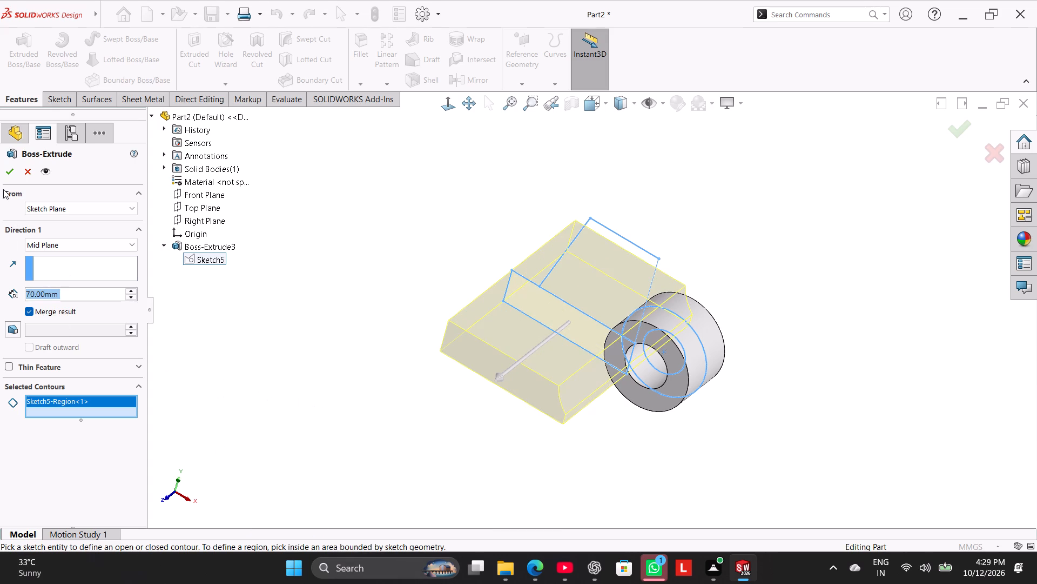
left_click(4, 175)
left_click(390, 307)
Extrude the tapered upright region from Sketch5 as a 40 mm Mid Plane boss, merging the result.
middle_click_drag(435, 328, 471, 266)
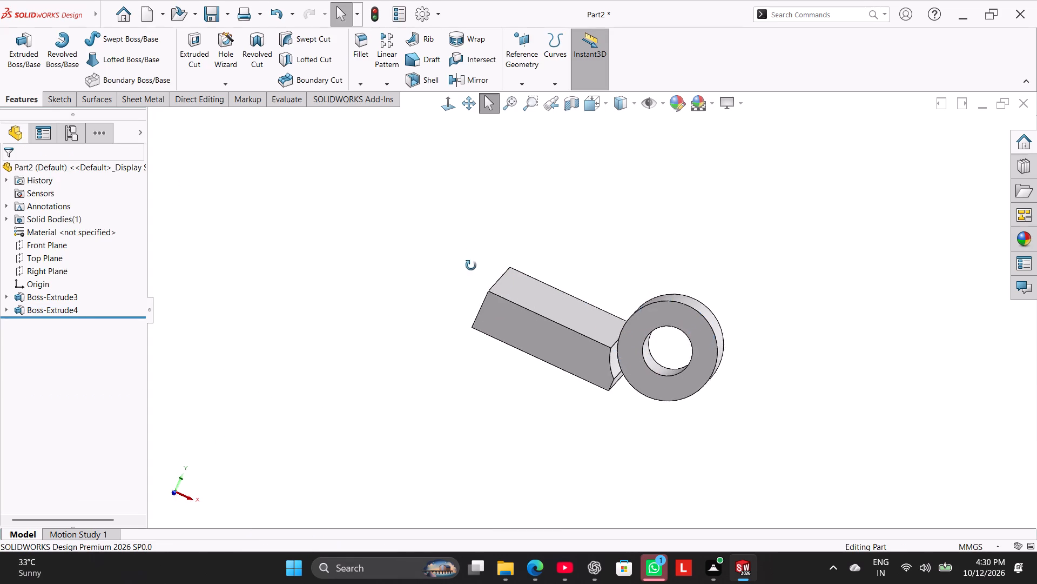
middle_click_drag(471, 266, 412, 274)
right_click_drag(396, 360, 545, 285)
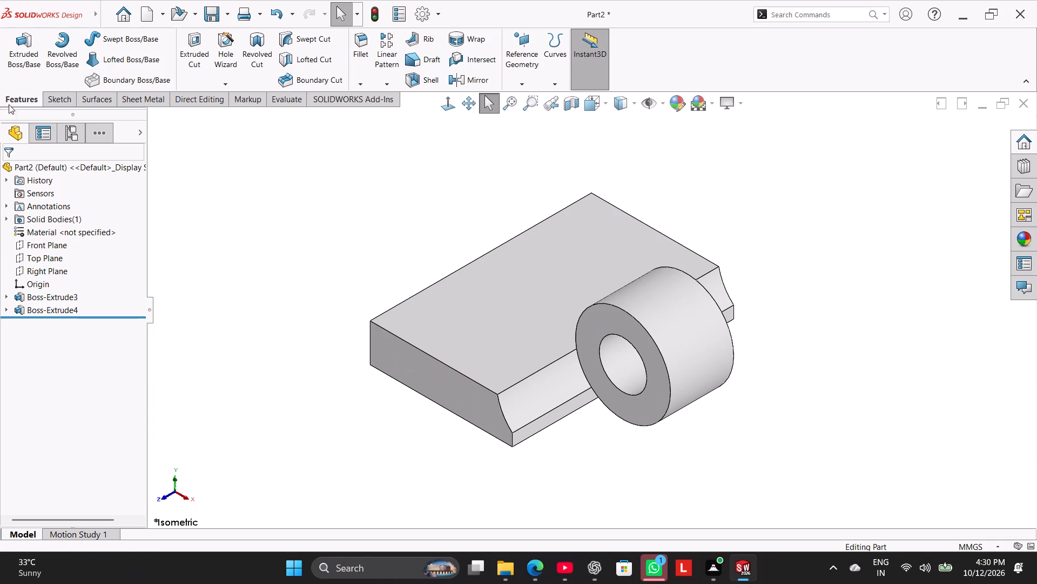
left_click(19, 51)
left_click(168, 248)
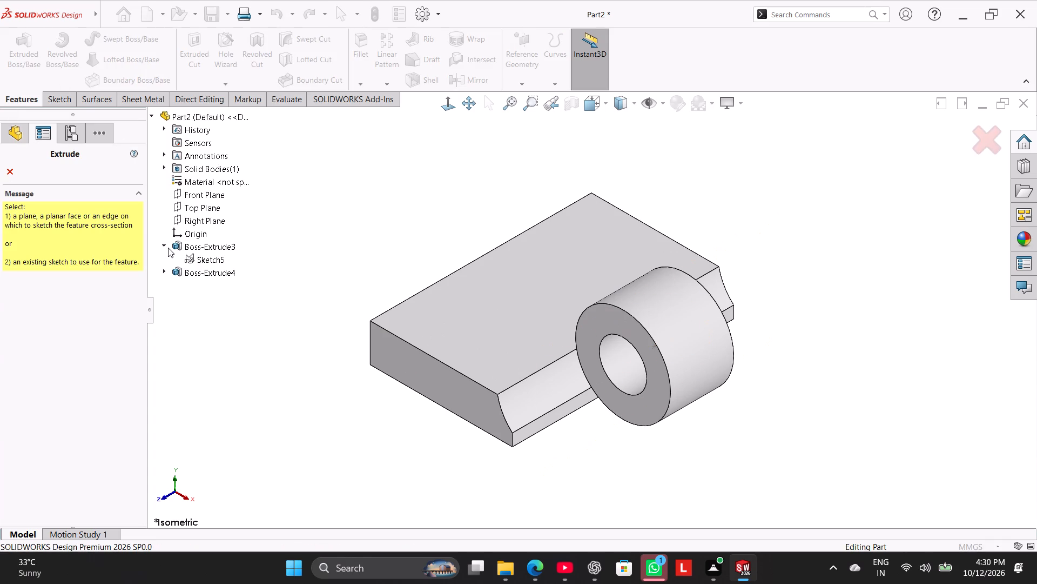
left_click(186, 258)
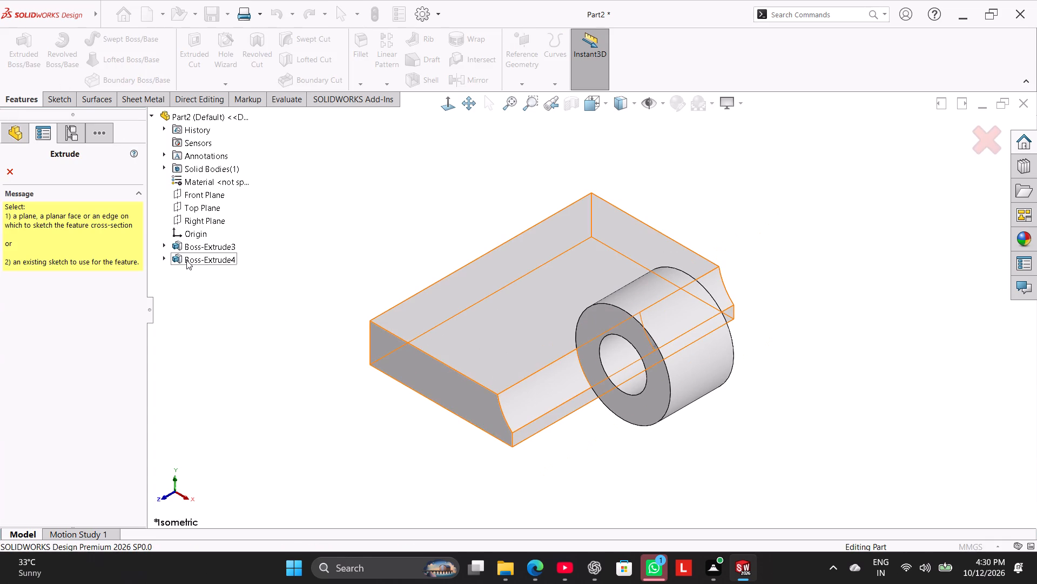
left_click(163, 250)
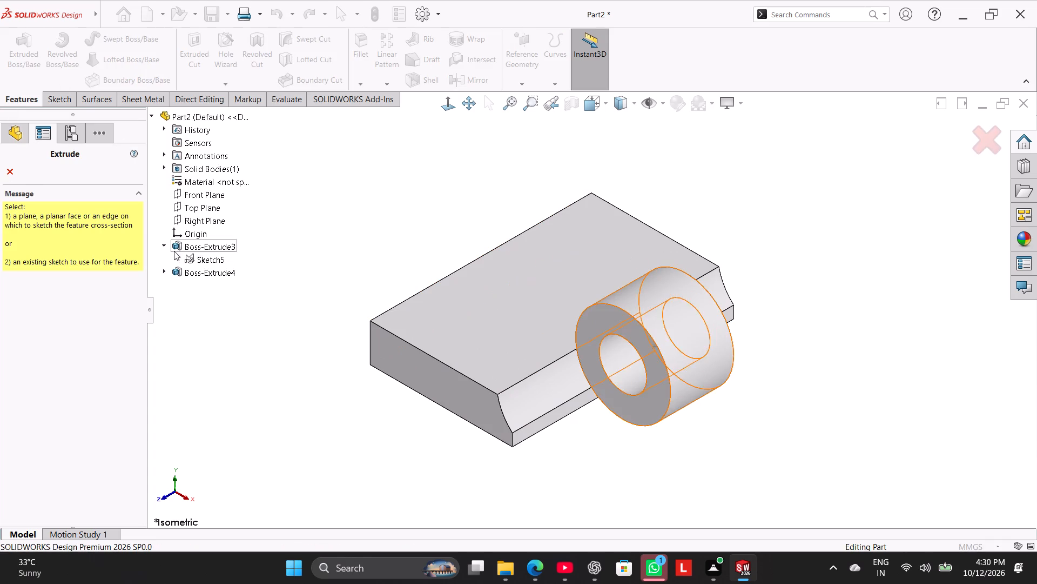
left_click(189, 258)
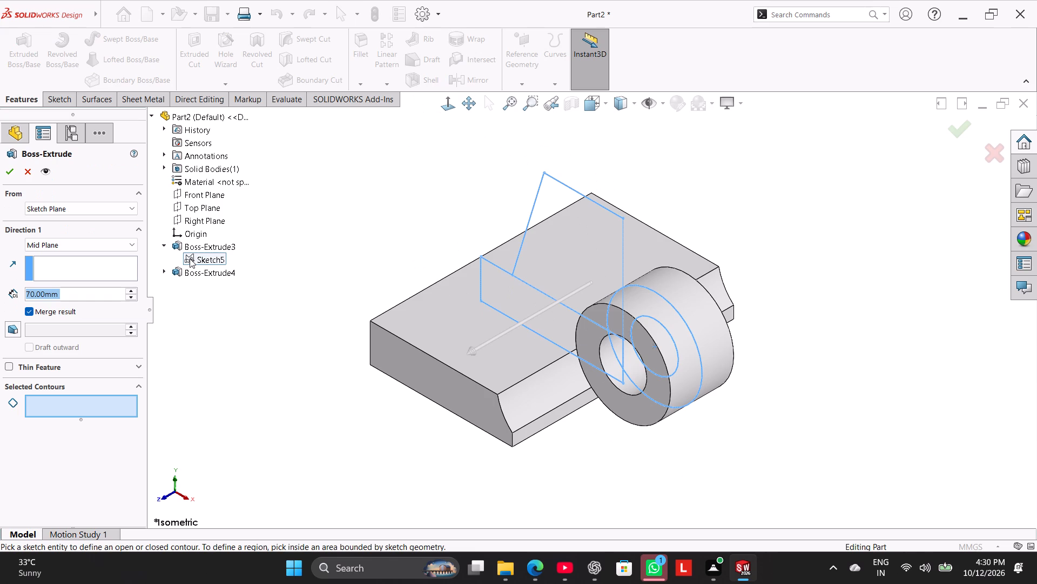
left_click(576, 209)
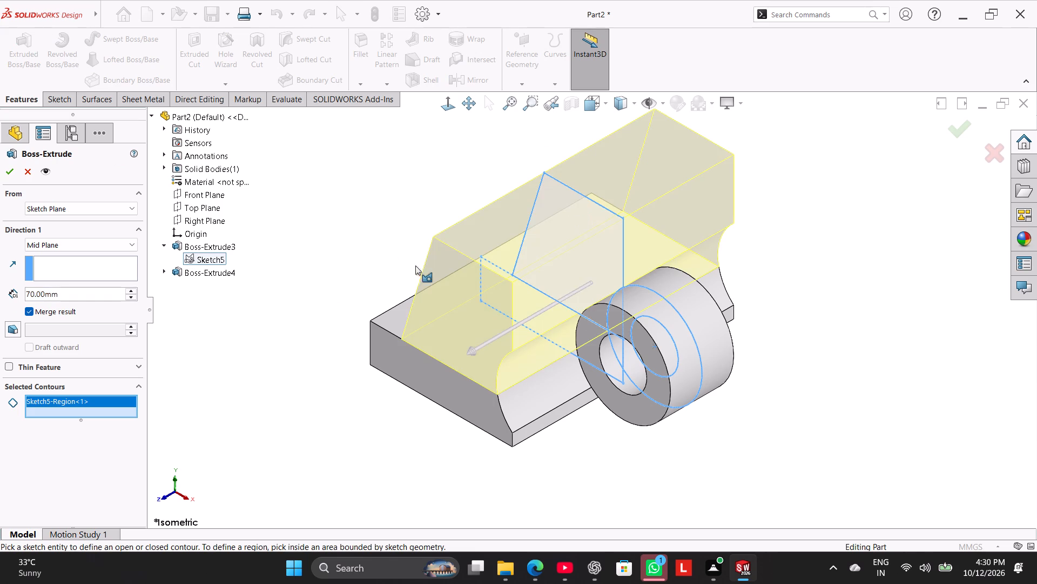
double_click(66, 295)
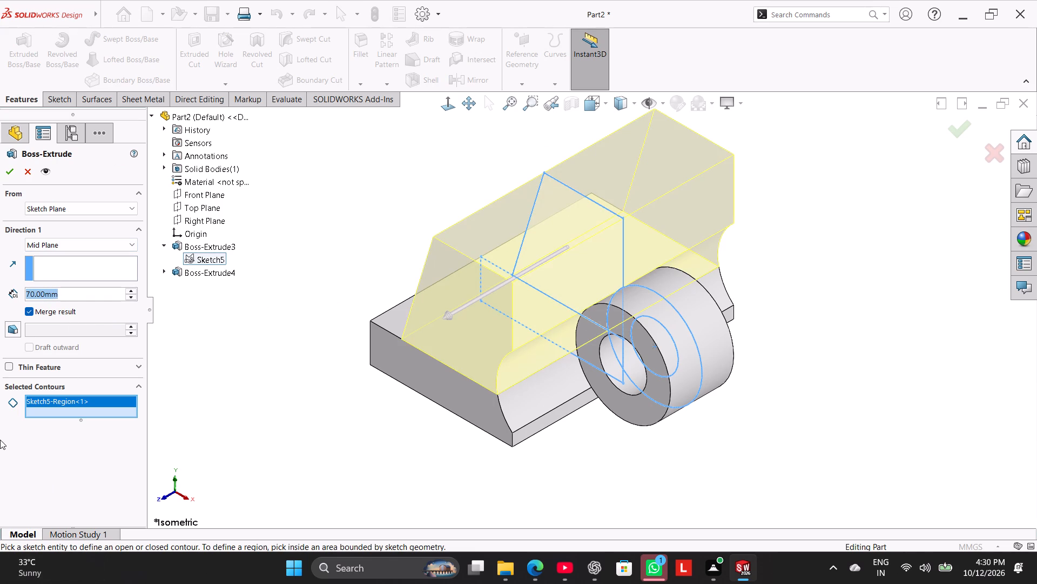
type("40")
key("Return")
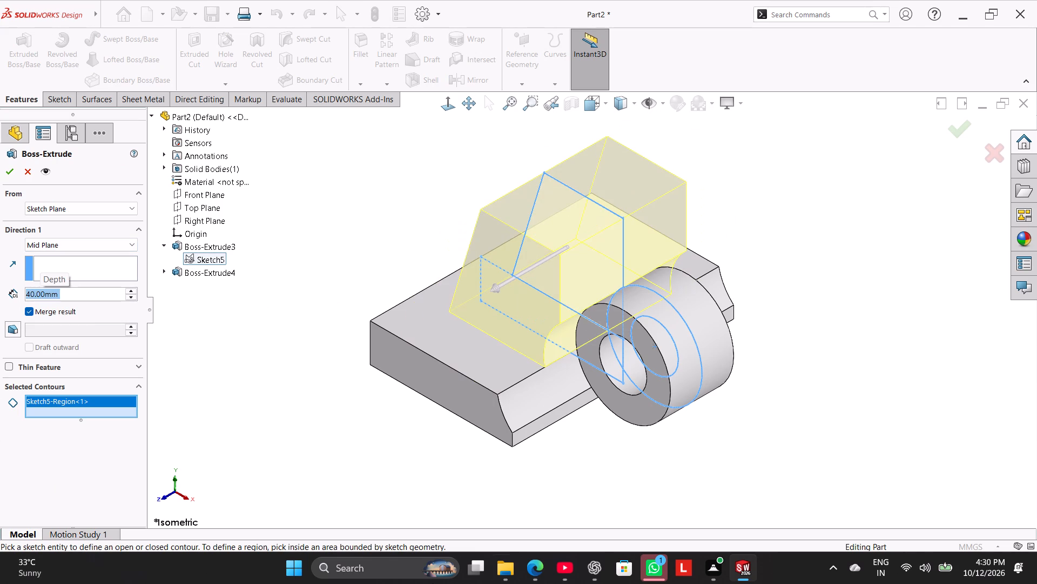
left_click(8, 171)
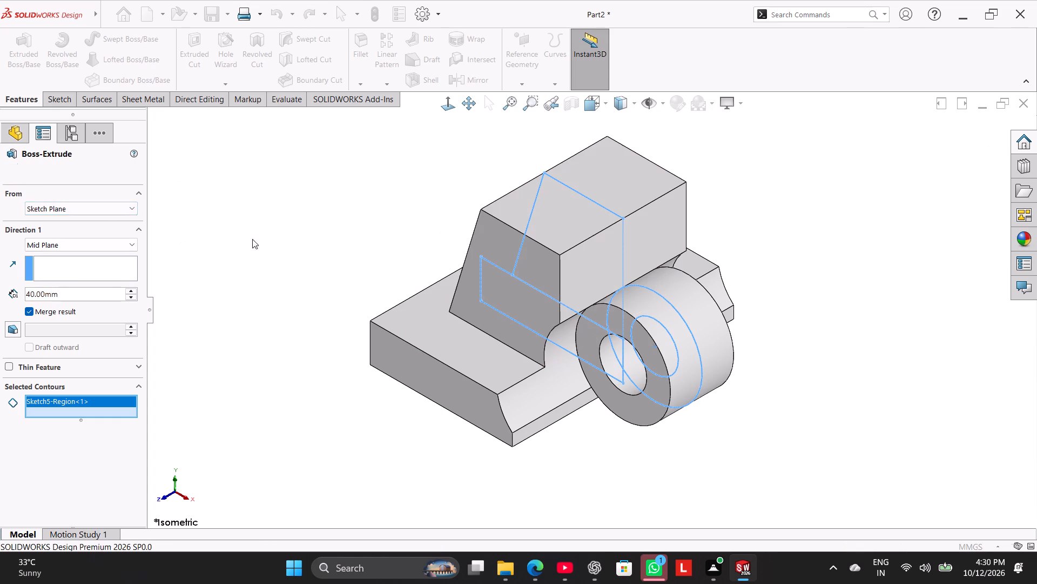
left_click(344, 267)
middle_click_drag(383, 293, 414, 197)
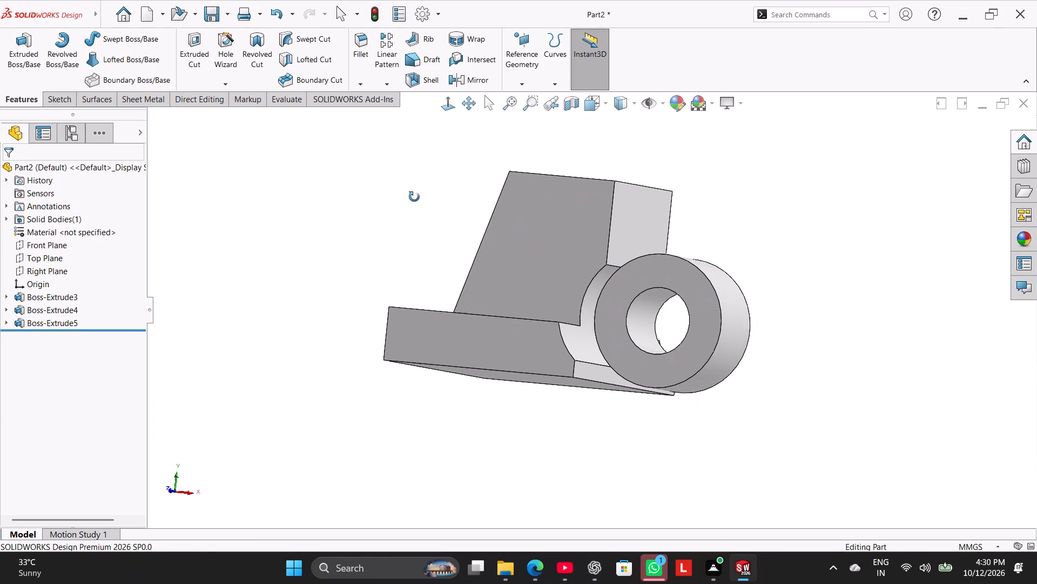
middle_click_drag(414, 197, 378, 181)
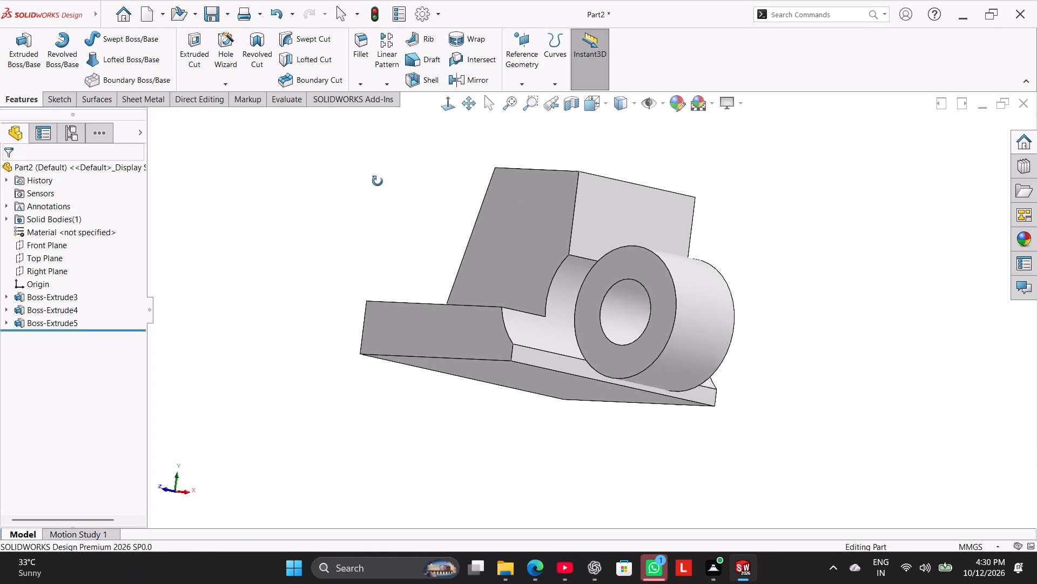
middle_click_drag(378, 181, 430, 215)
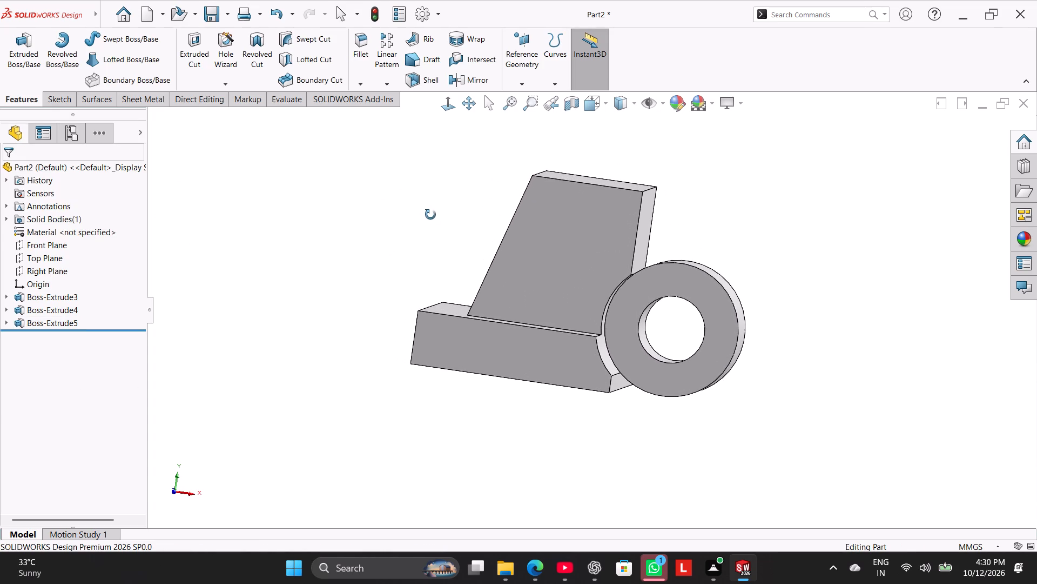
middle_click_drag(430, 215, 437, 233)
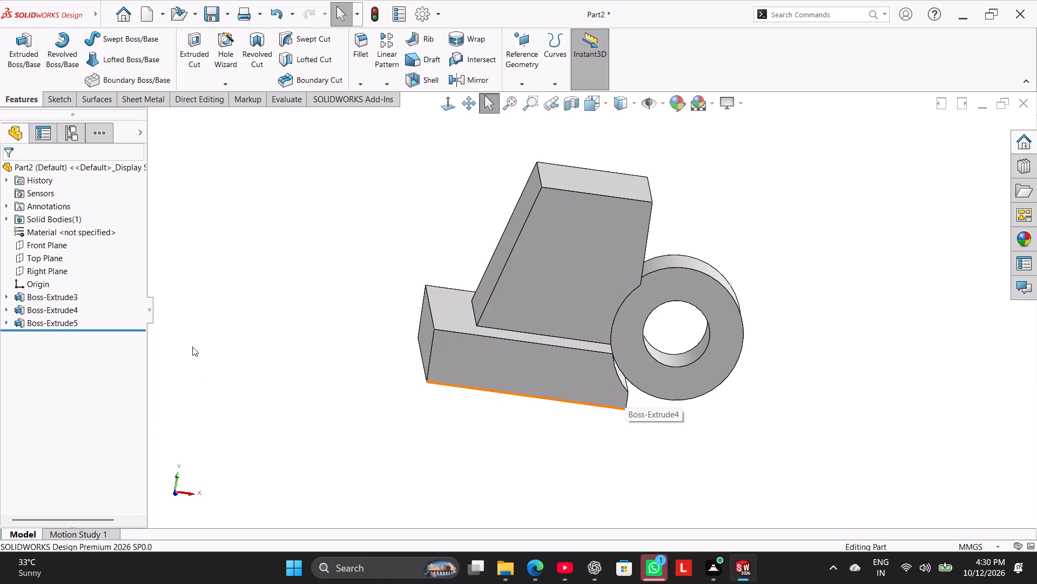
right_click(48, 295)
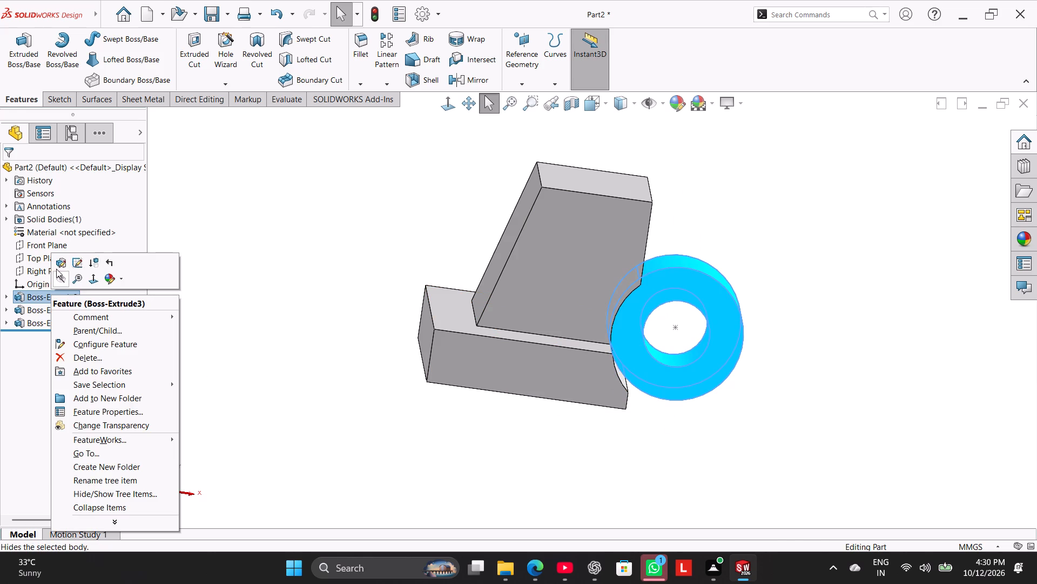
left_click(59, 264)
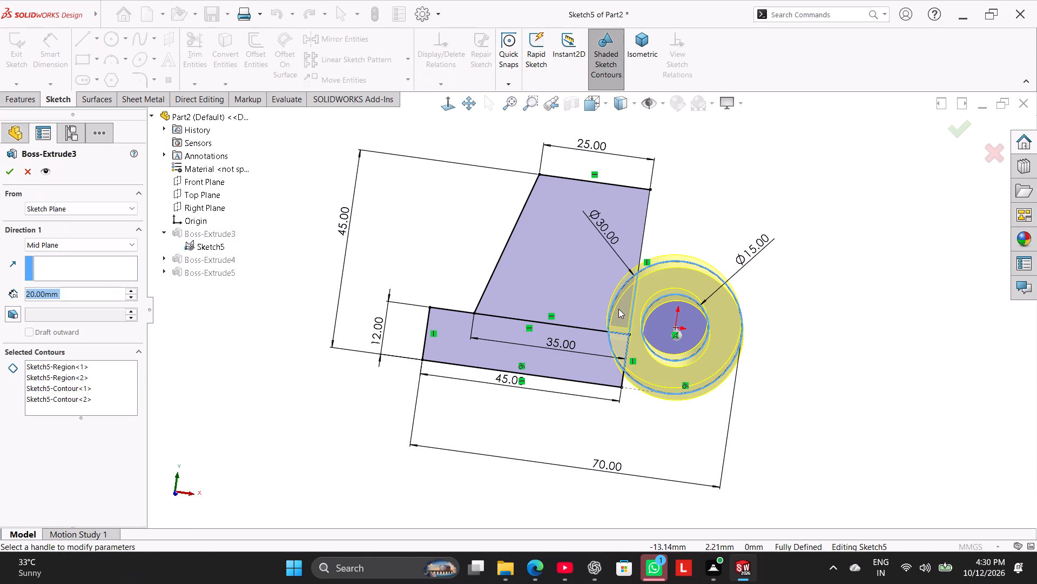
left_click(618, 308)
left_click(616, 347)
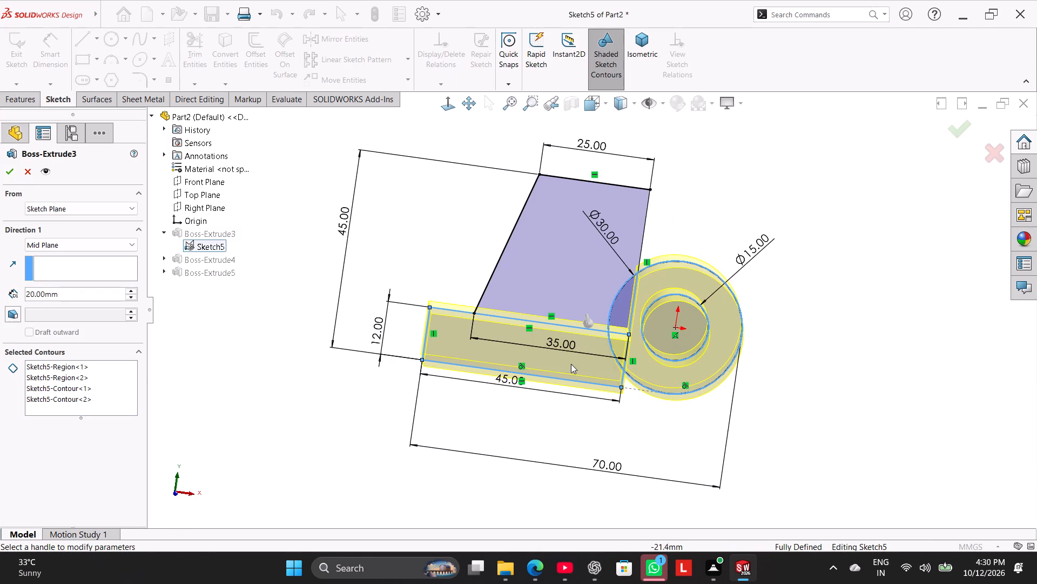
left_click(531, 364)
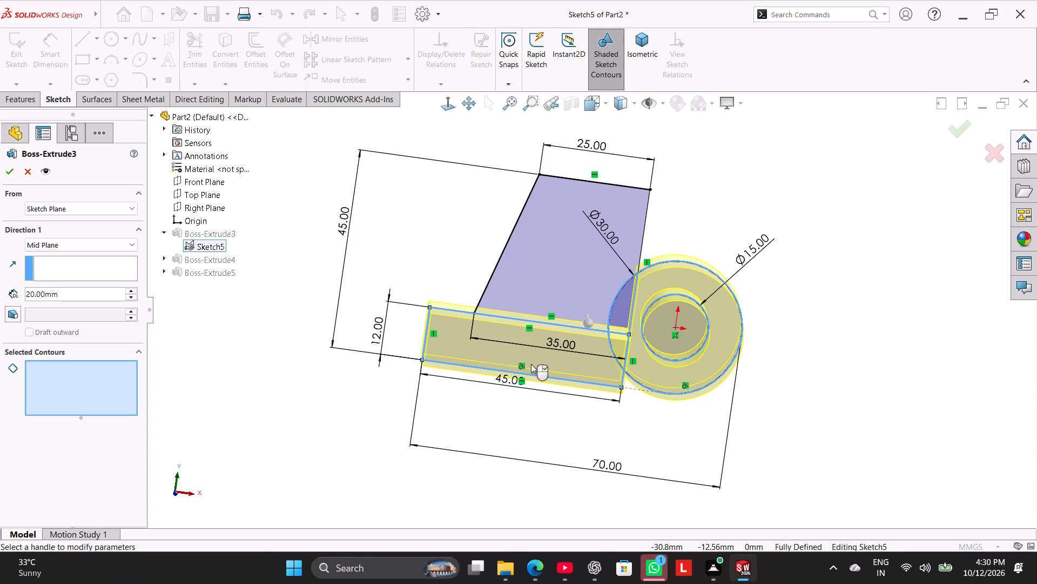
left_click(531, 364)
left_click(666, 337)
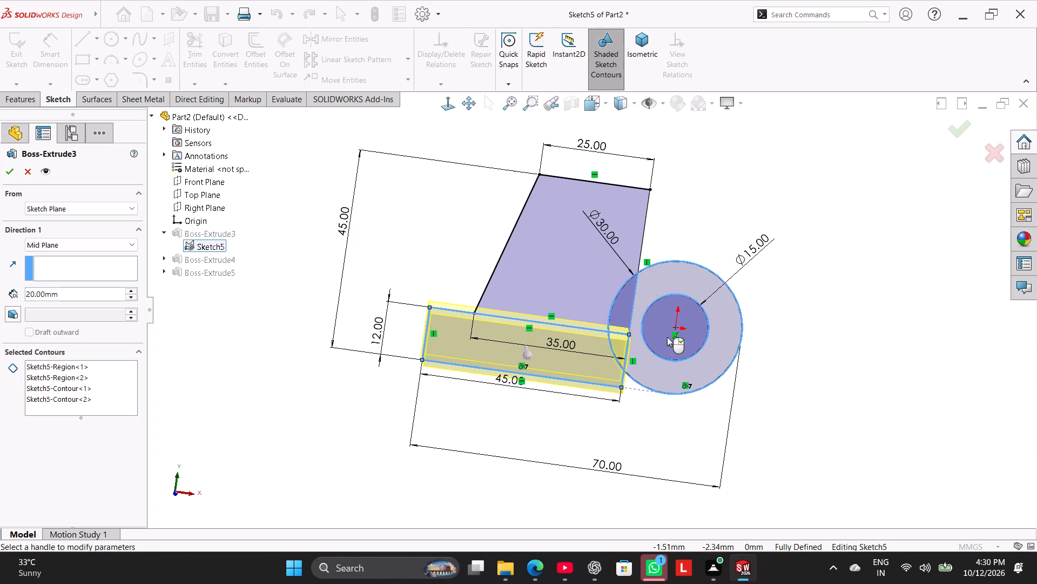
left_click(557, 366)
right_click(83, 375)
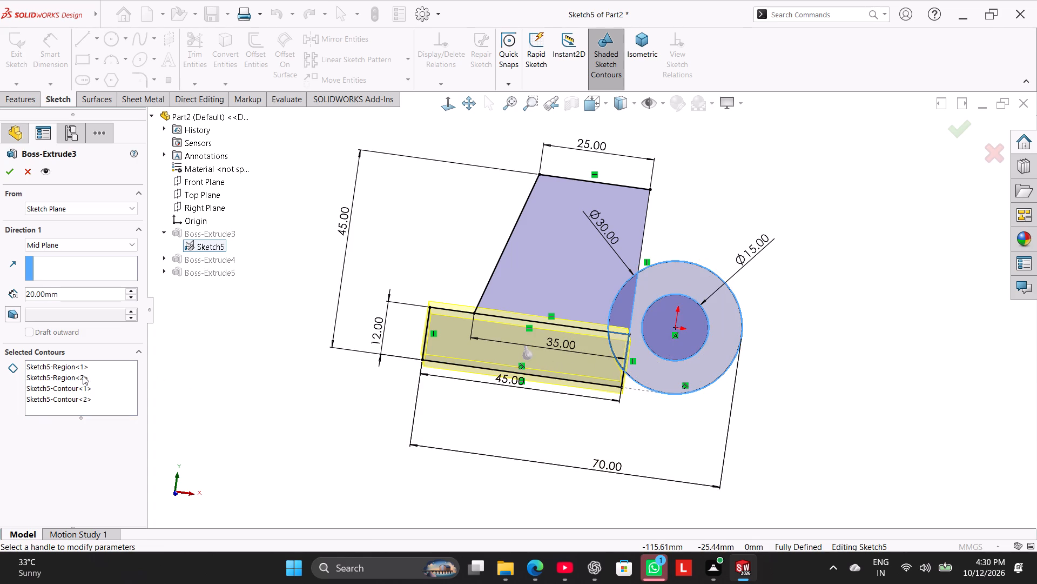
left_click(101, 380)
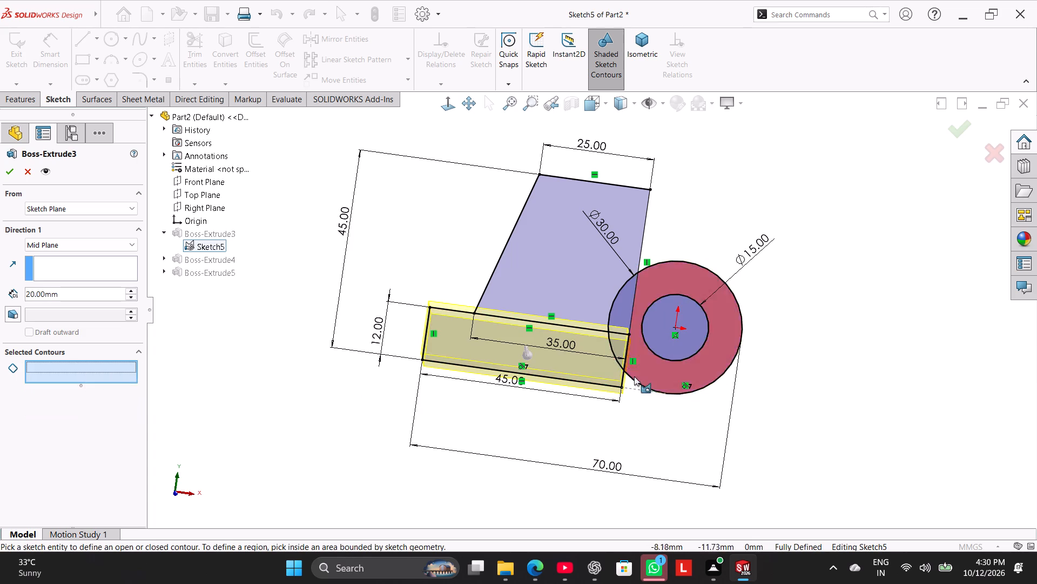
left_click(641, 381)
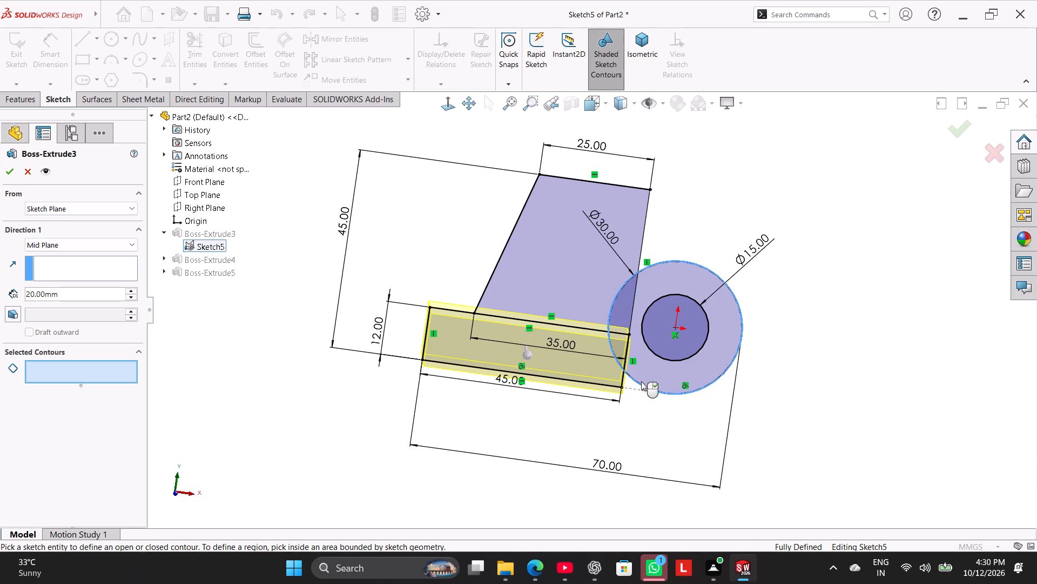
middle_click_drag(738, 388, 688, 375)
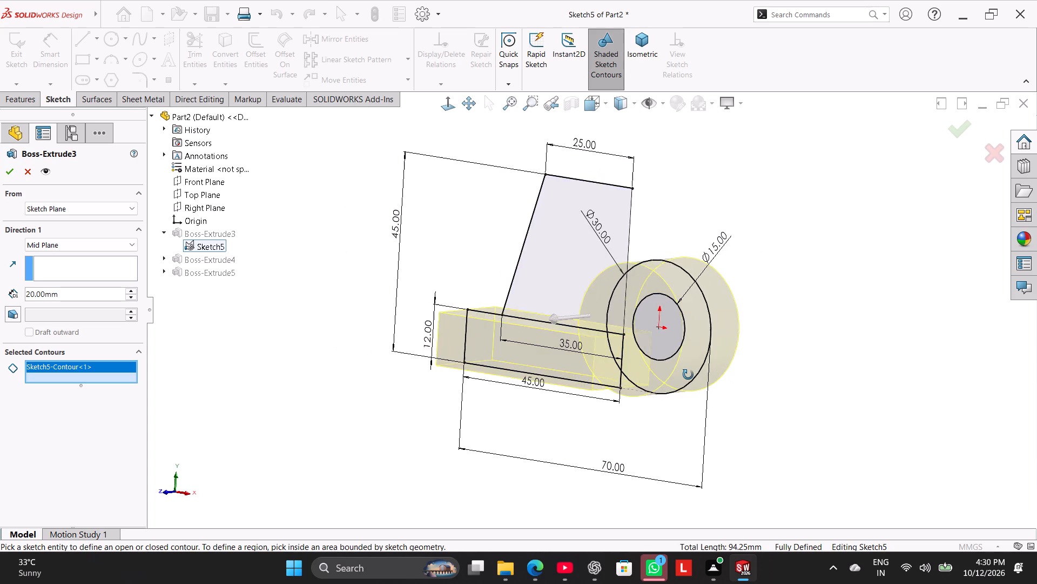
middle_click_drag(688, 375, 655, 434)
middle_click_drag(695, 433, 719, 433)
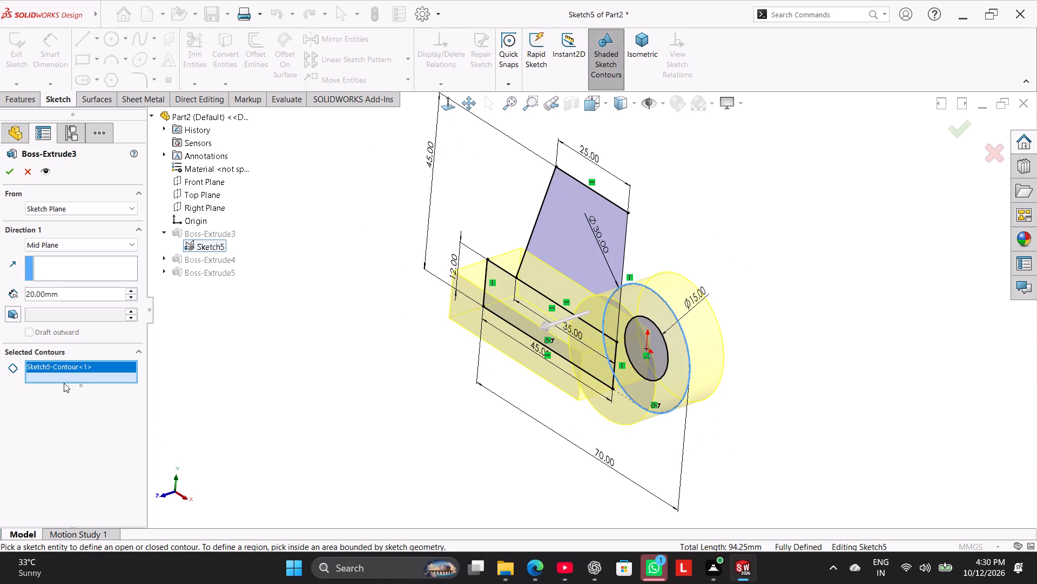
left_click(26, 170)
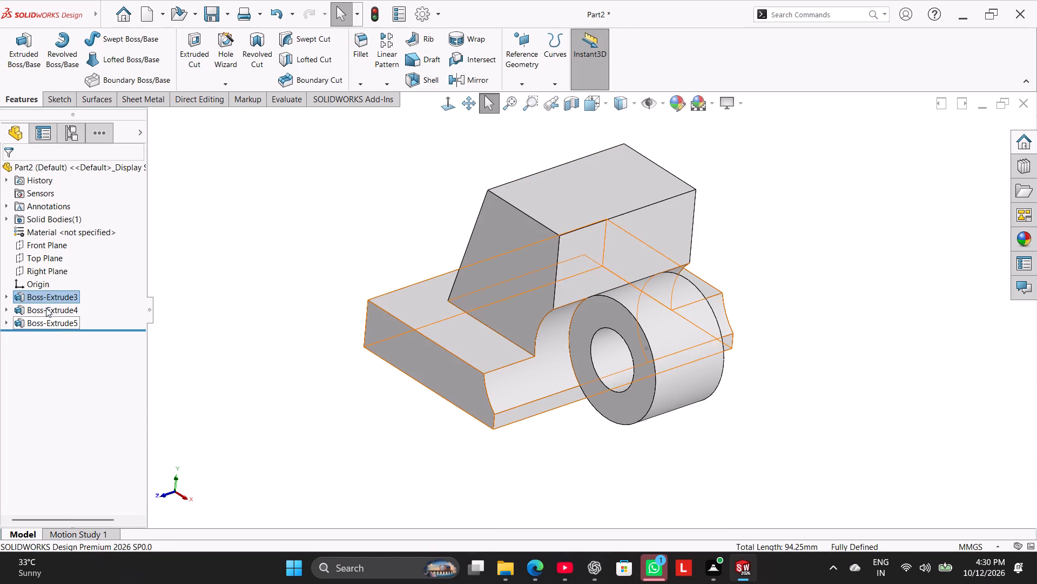
Redefine the 20 mm ring extrusion with only the ring region lying outside the base rectangle and tapered upright as its contour.
right_click(47, 297)
left_click(62, 268)
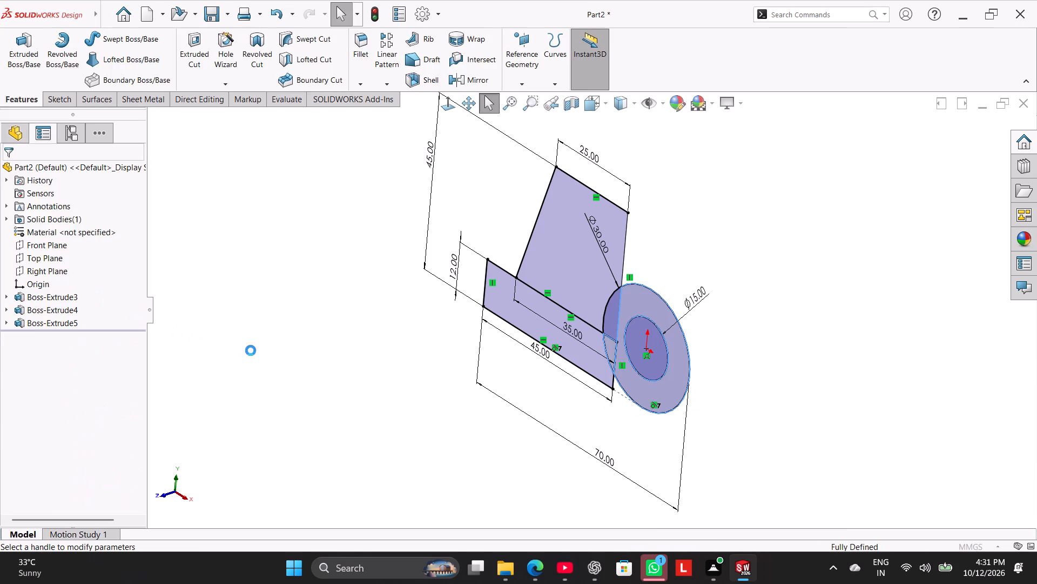
middle_click_drag(624, 408, 700, 404)
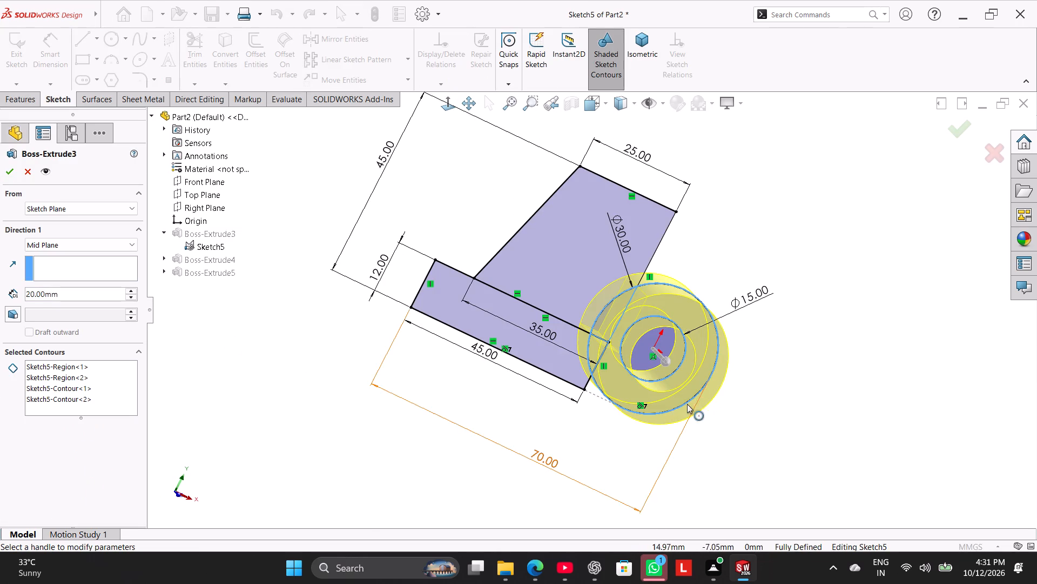
left_click(71, 396)
left_click(71, 387)
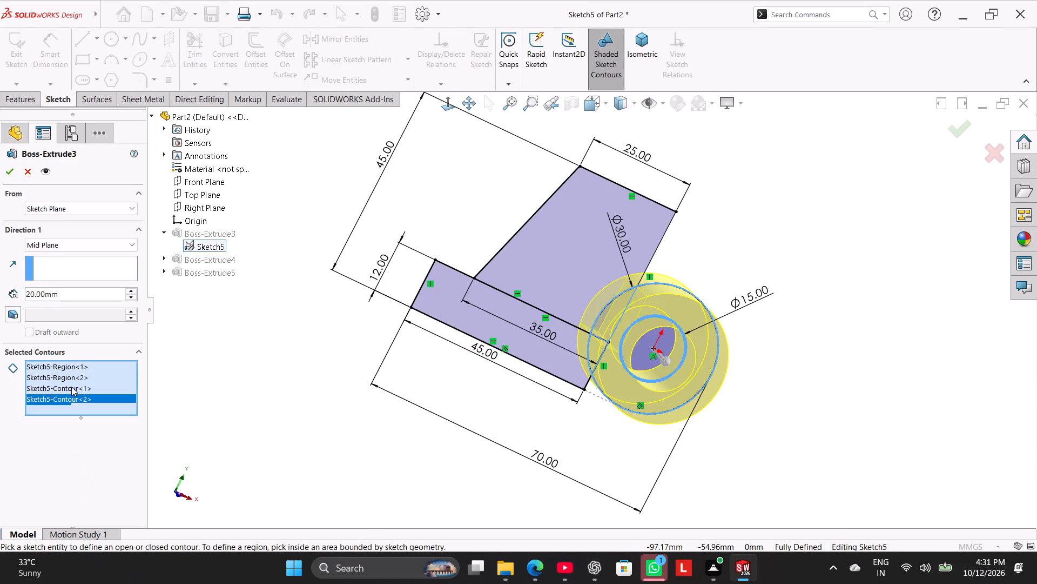
left_click(70, 380)
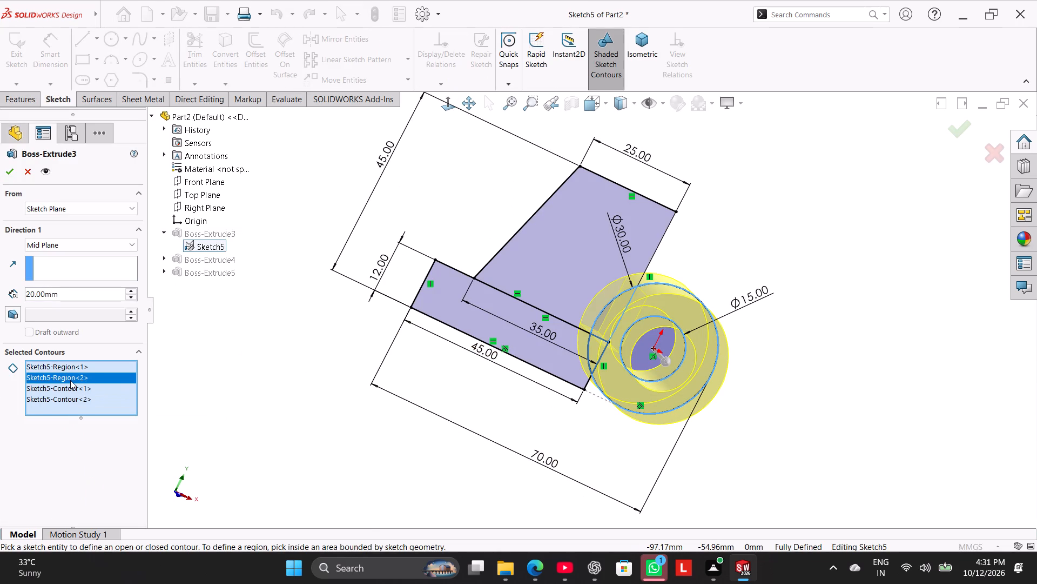
left_click(68, 367)
middle_click_drag(712, 423, 710, 377)
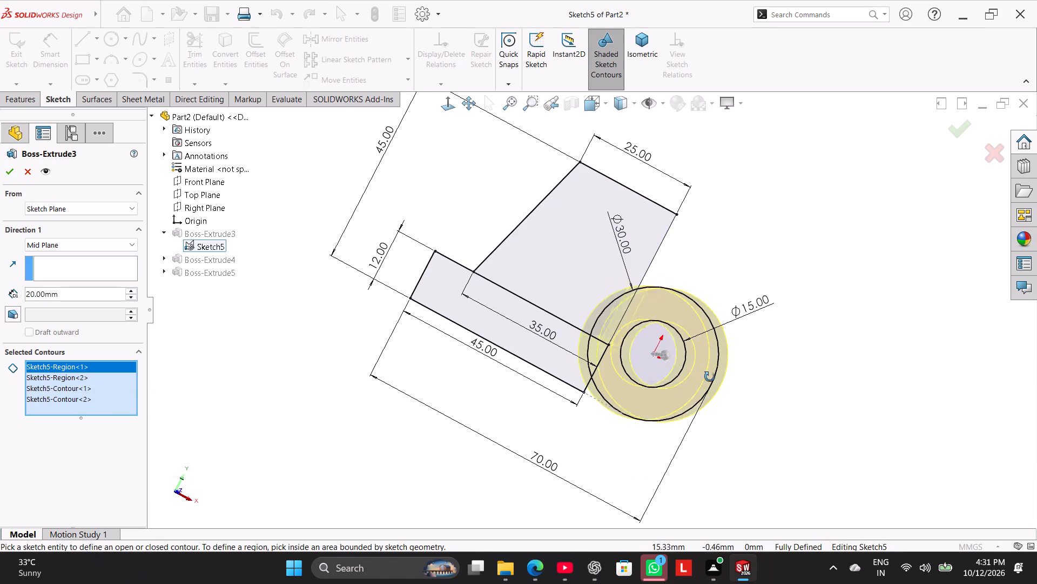
middle_click_drag(710, 377, 691, 402)
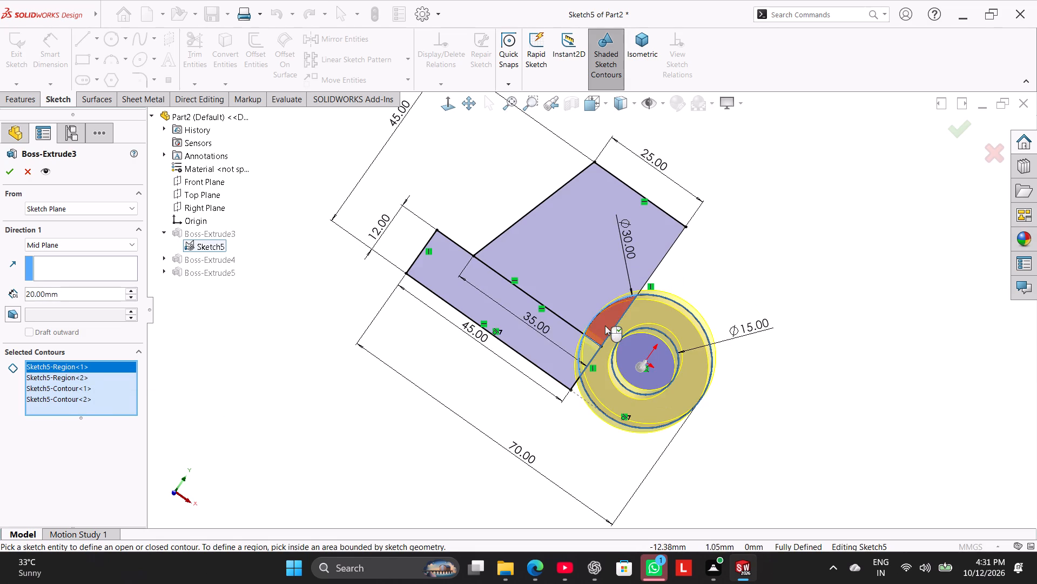
left_click(605, 326)
left_click(587, 355)
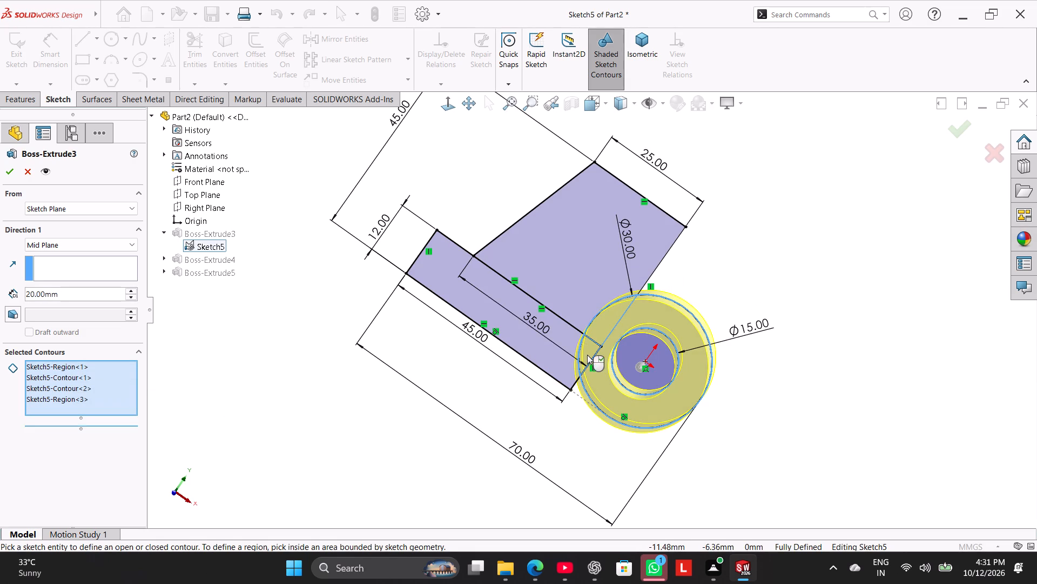
middle_click_drag(746, 437, 581, 428)
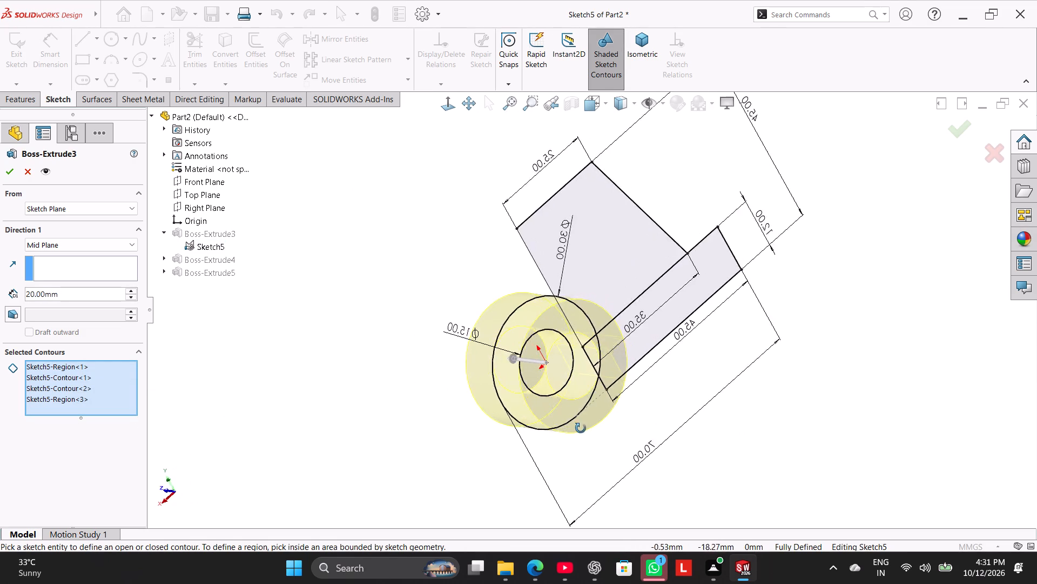
middle_click_drag(581, 428, 668, 449)
right_click(50, 385)
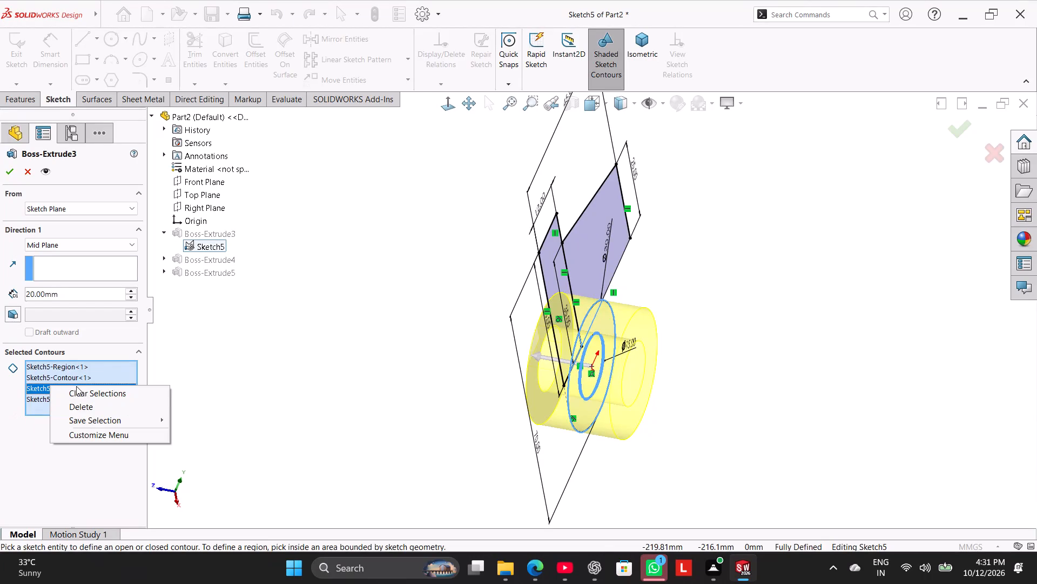
left_click(76, 387)
middle_click_drag(335, 443, 405, 424)
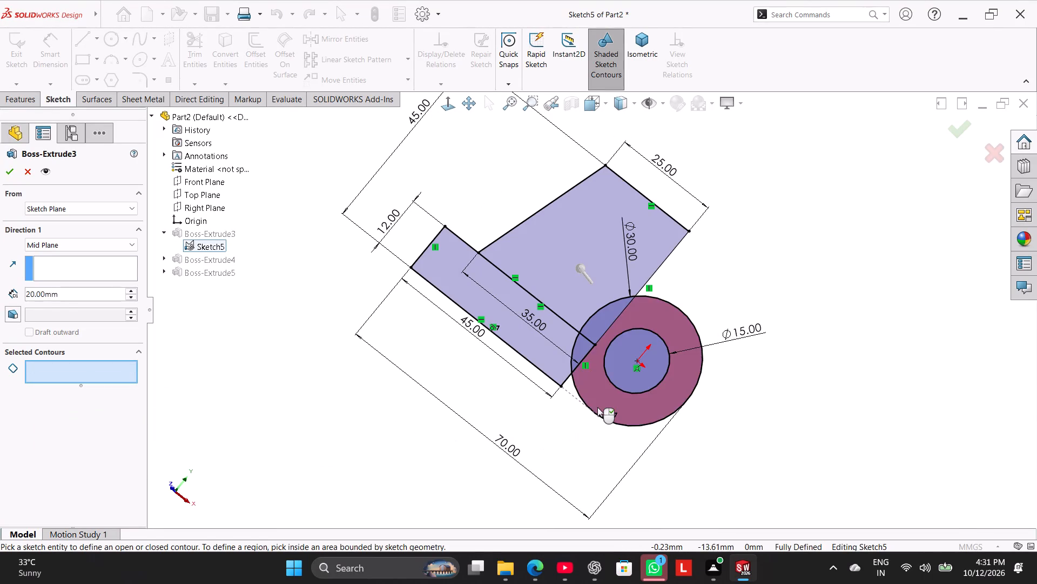
left_click(597, 407)
middle_click_drag(455, 452, 458, 499)
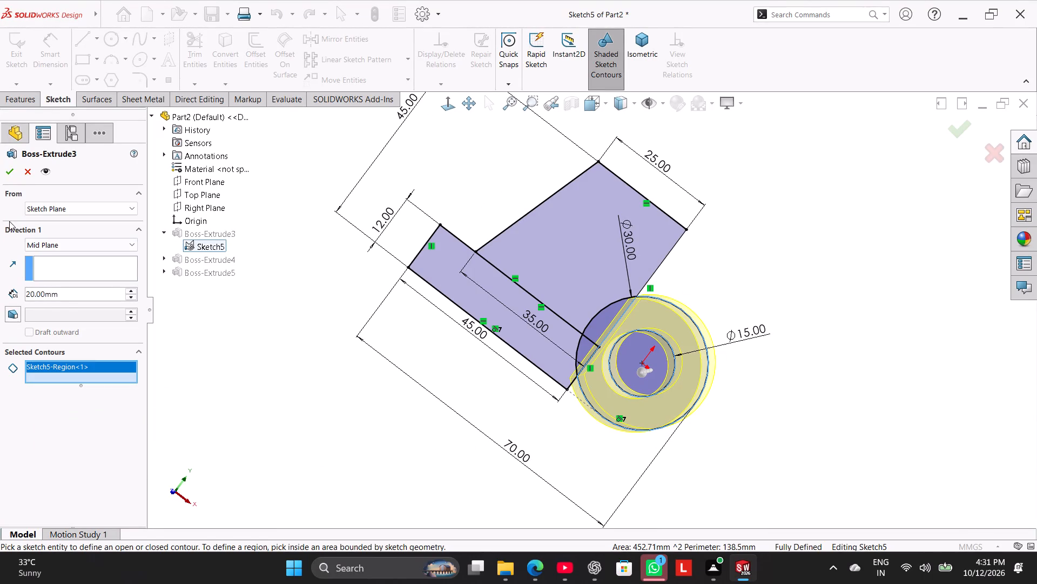
left_click(12, 174)
middle_click_drag(380, 377, 413, 391)
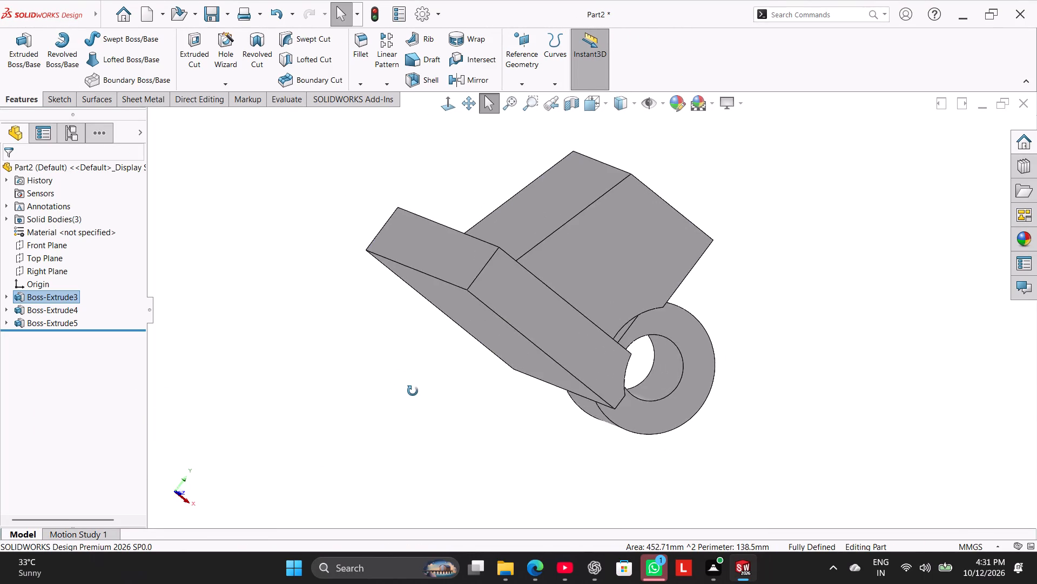
middle_click_drag(413, 391, 394, 366)
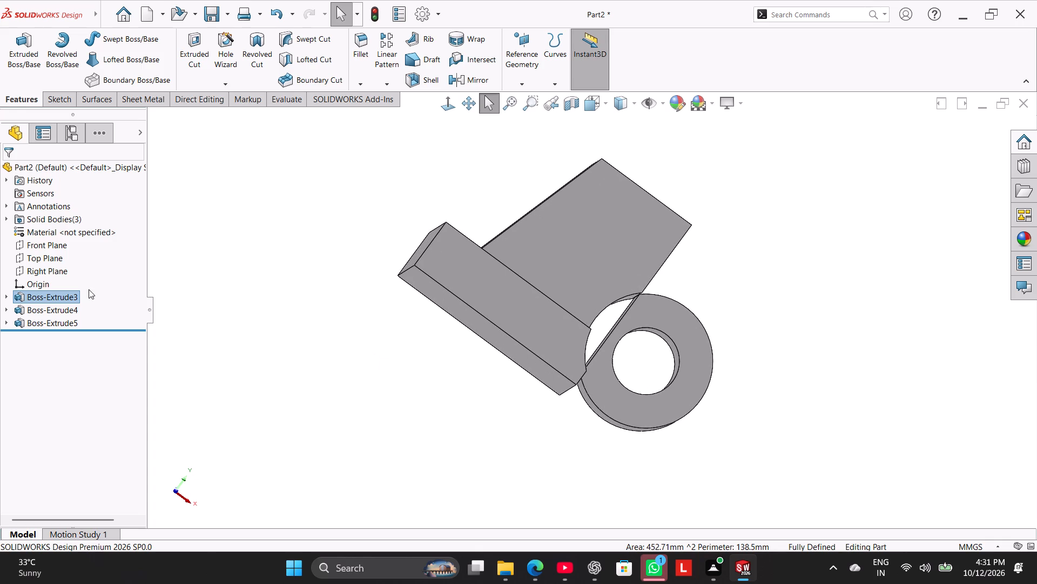
Extend the 70 mm base extrusion's contour with the part of the base rectangle that lies inside the ring's outer circle.
right_click(59, 308)
left_click(71, 275)
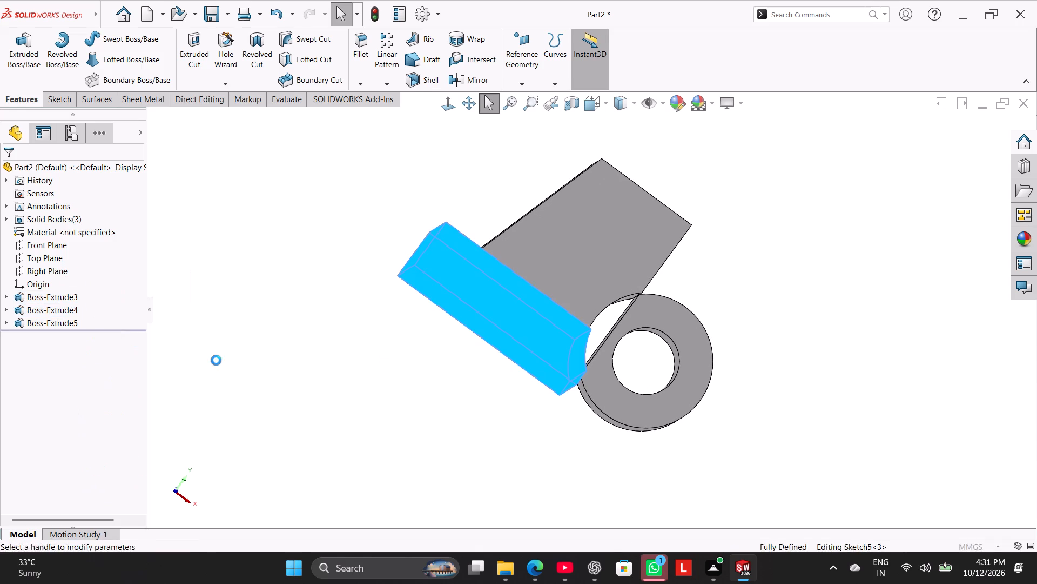
middle_click_drag(472, 395, 482, 391)
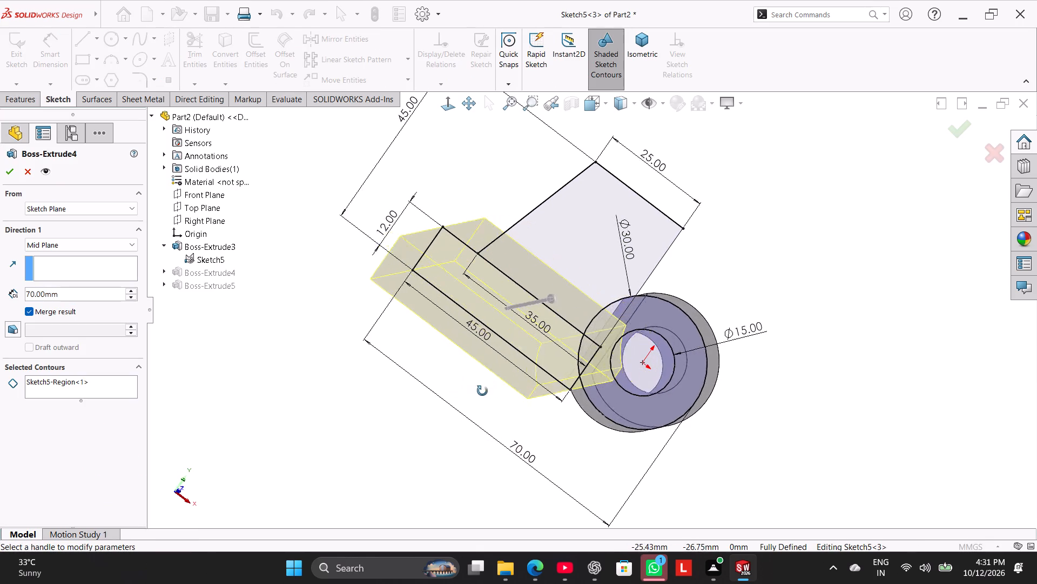
middle_click_drag(482, 391, 464, 391)
left_click(588, 349)
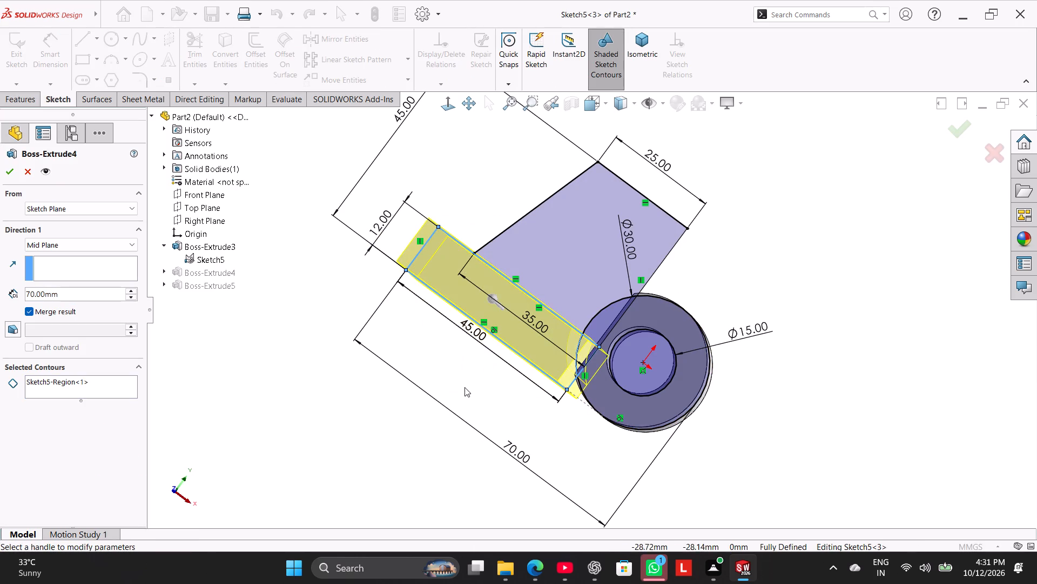
middle_click_drag(477, 393, 474, 412)
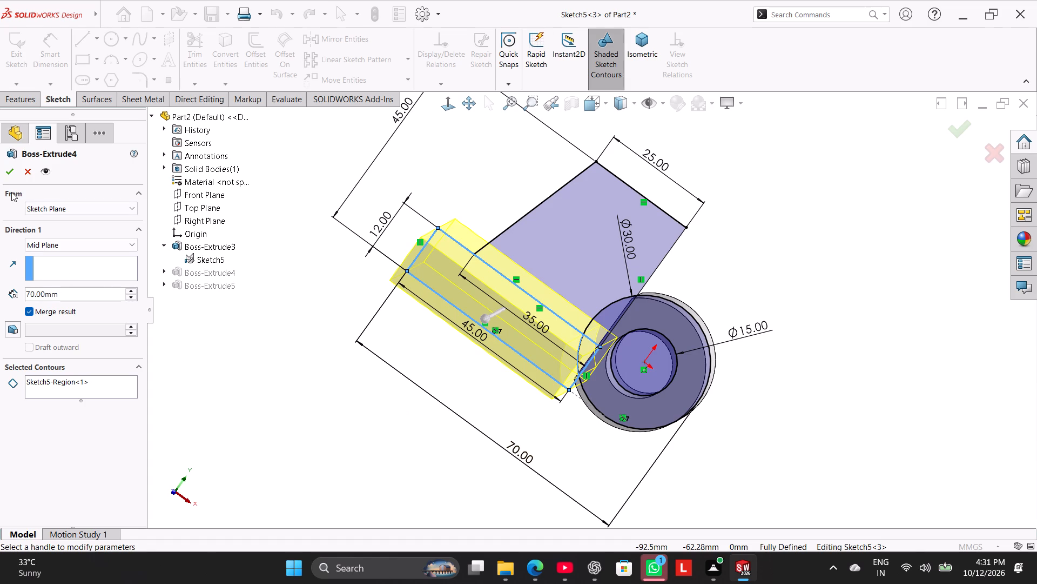
left_click(5, 174)
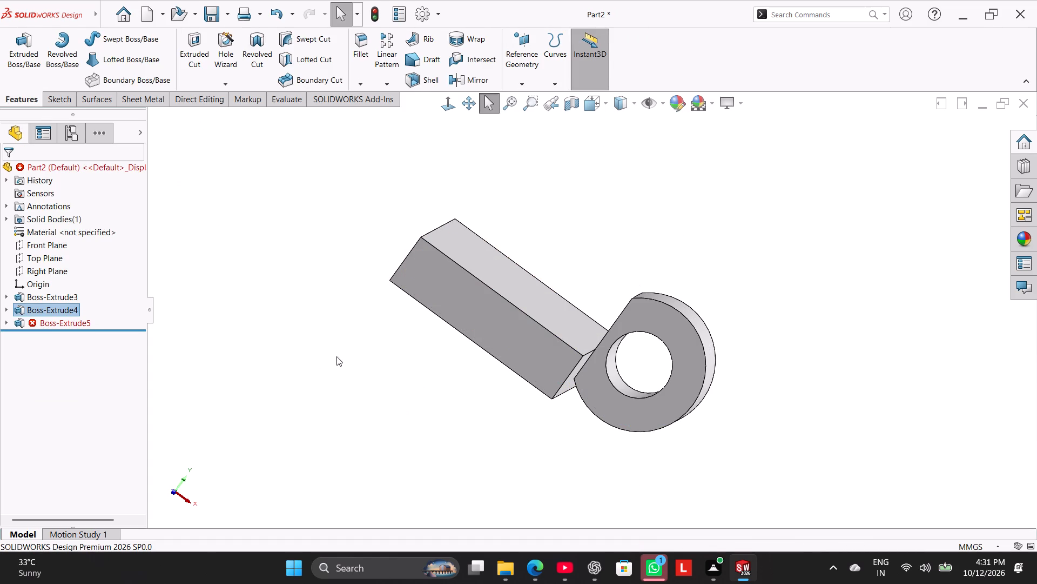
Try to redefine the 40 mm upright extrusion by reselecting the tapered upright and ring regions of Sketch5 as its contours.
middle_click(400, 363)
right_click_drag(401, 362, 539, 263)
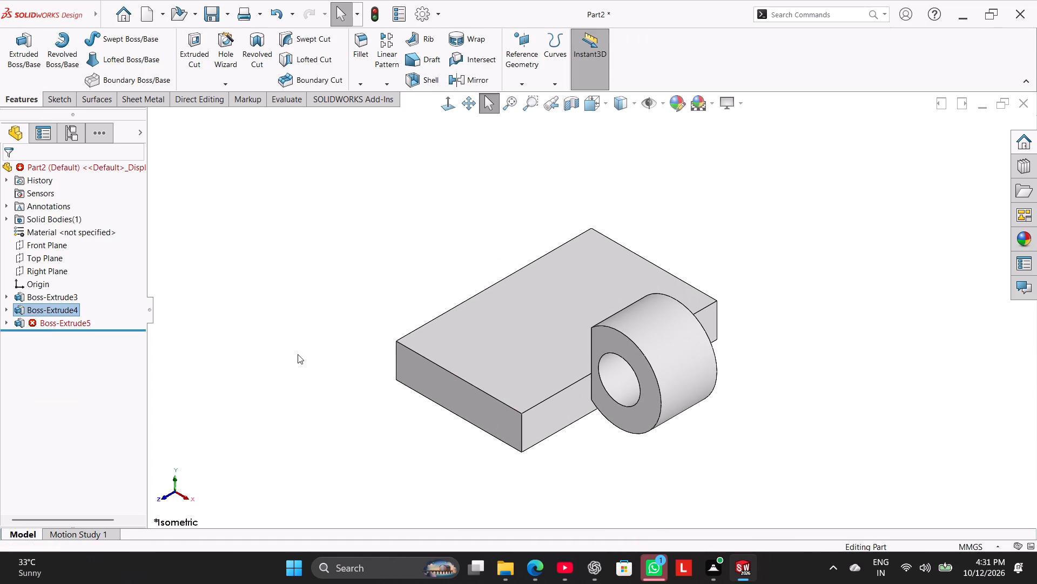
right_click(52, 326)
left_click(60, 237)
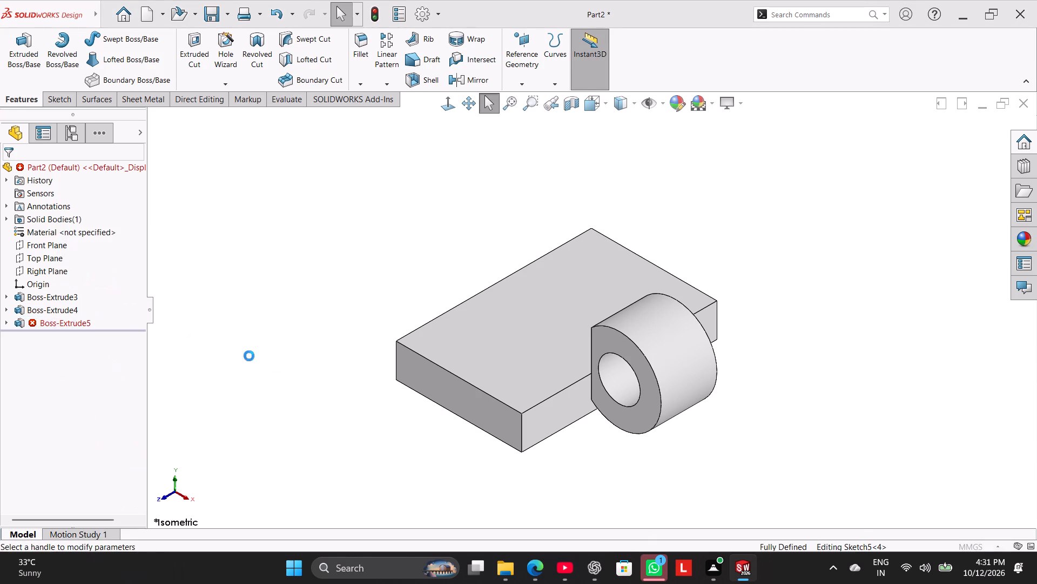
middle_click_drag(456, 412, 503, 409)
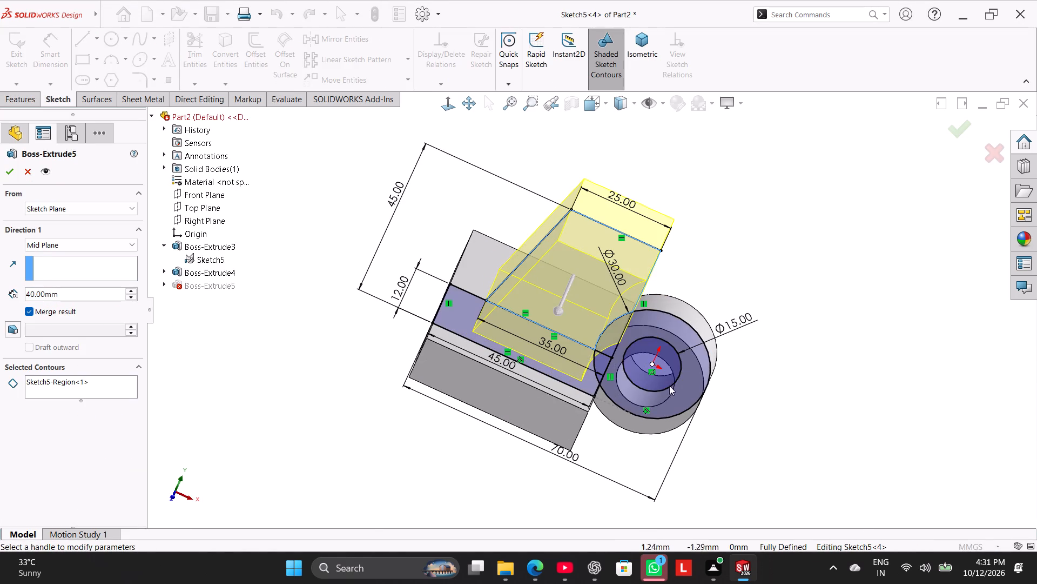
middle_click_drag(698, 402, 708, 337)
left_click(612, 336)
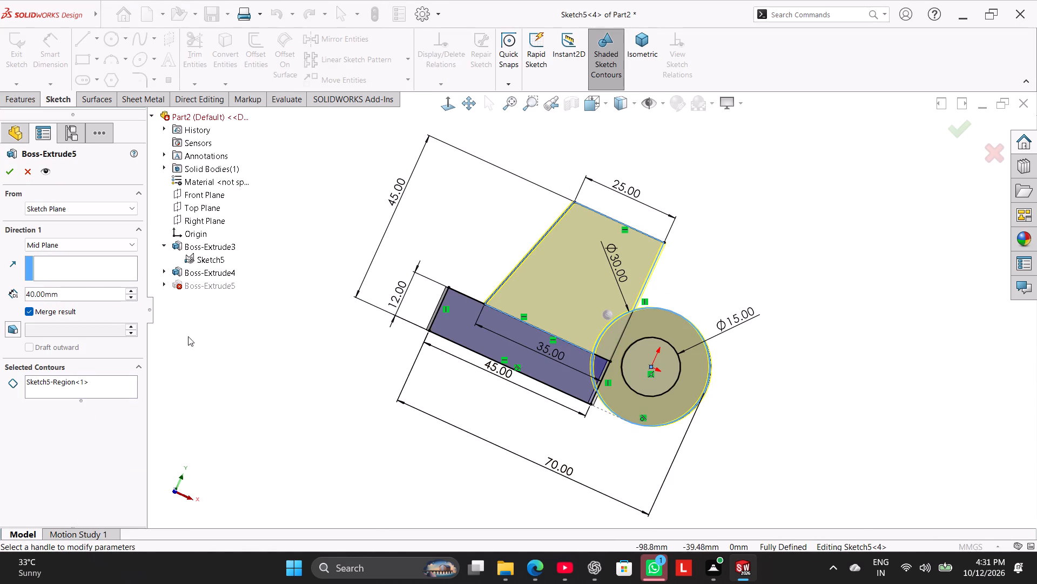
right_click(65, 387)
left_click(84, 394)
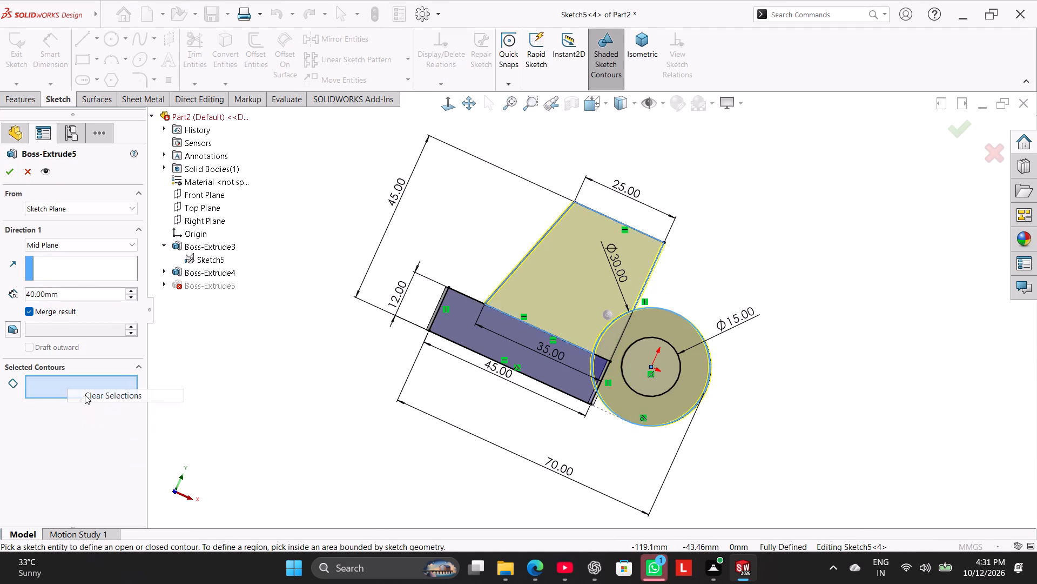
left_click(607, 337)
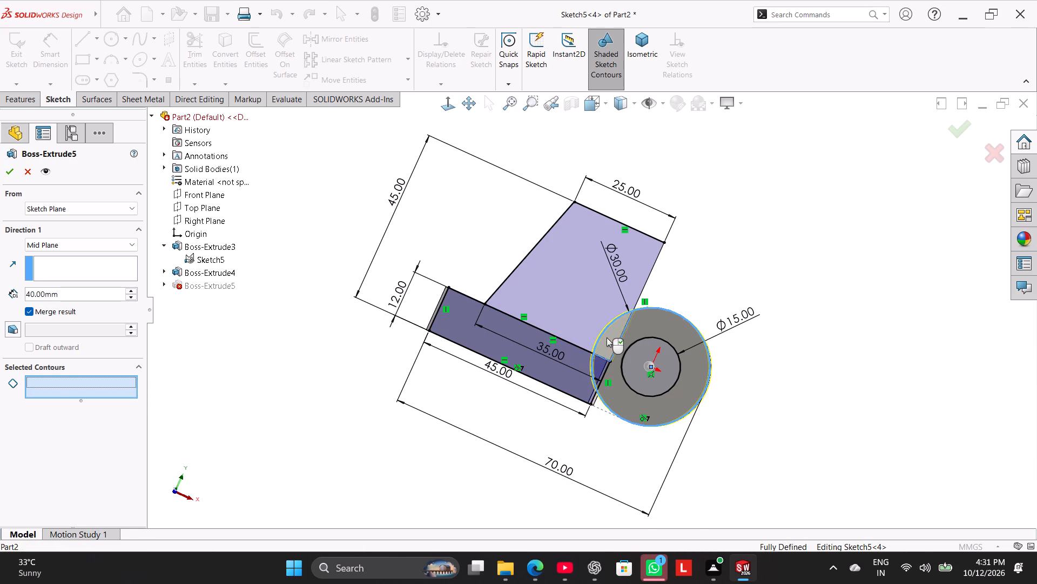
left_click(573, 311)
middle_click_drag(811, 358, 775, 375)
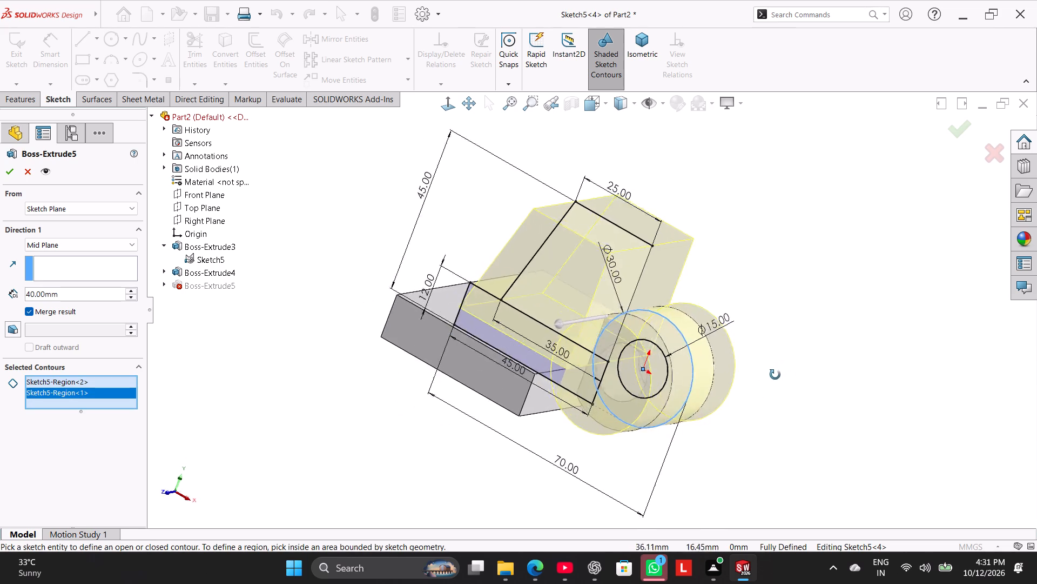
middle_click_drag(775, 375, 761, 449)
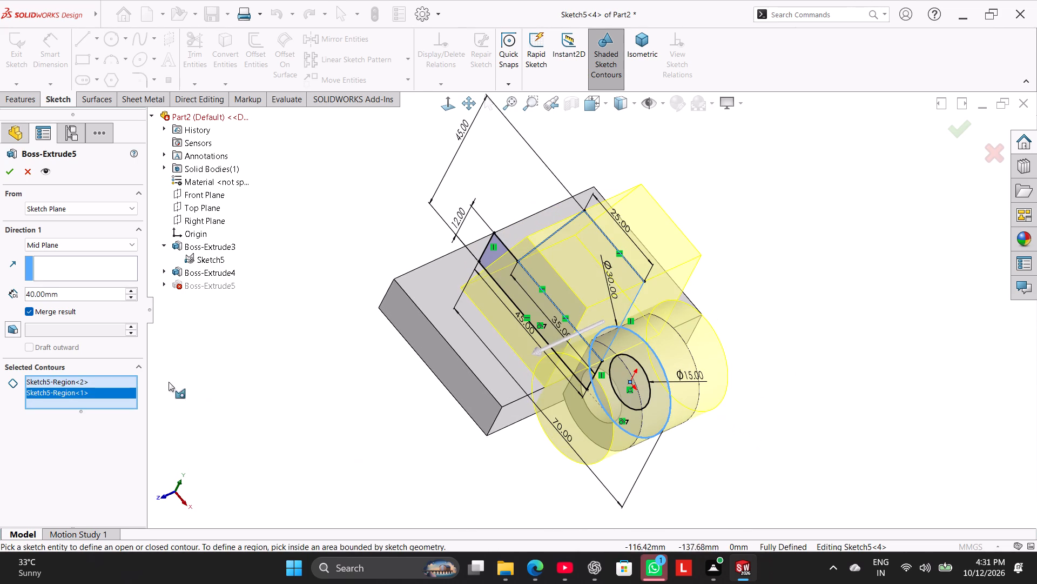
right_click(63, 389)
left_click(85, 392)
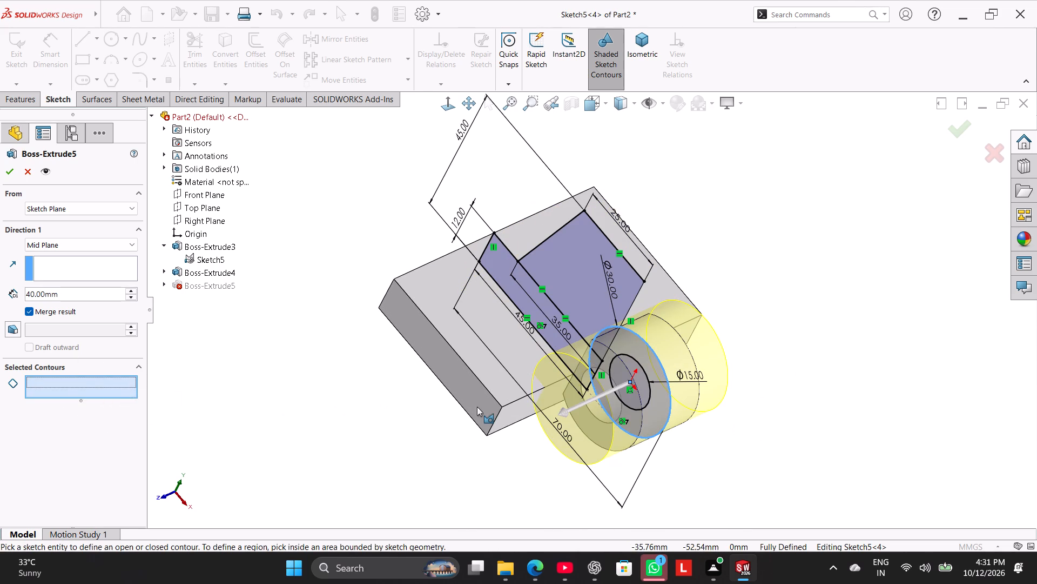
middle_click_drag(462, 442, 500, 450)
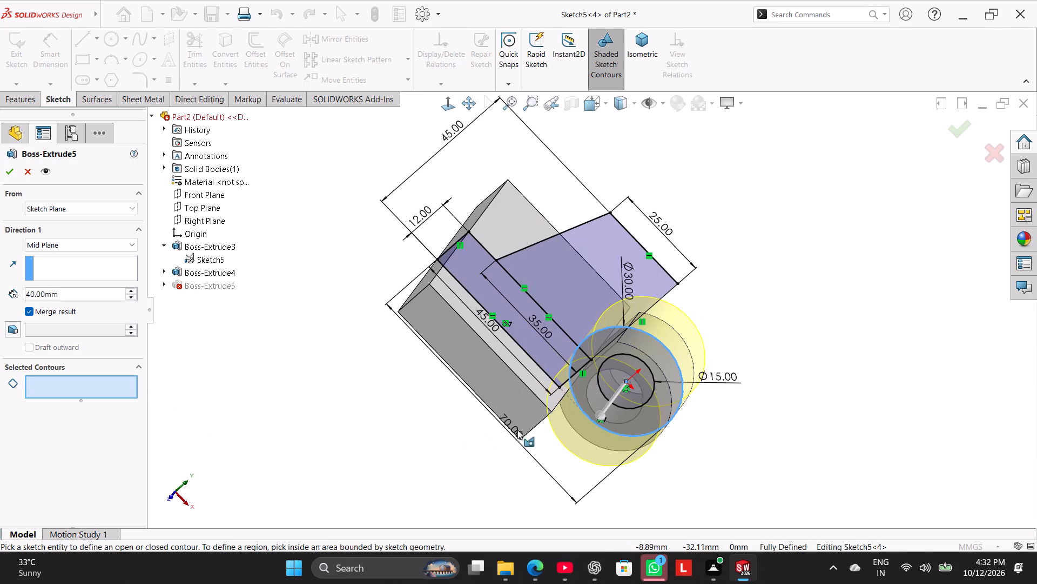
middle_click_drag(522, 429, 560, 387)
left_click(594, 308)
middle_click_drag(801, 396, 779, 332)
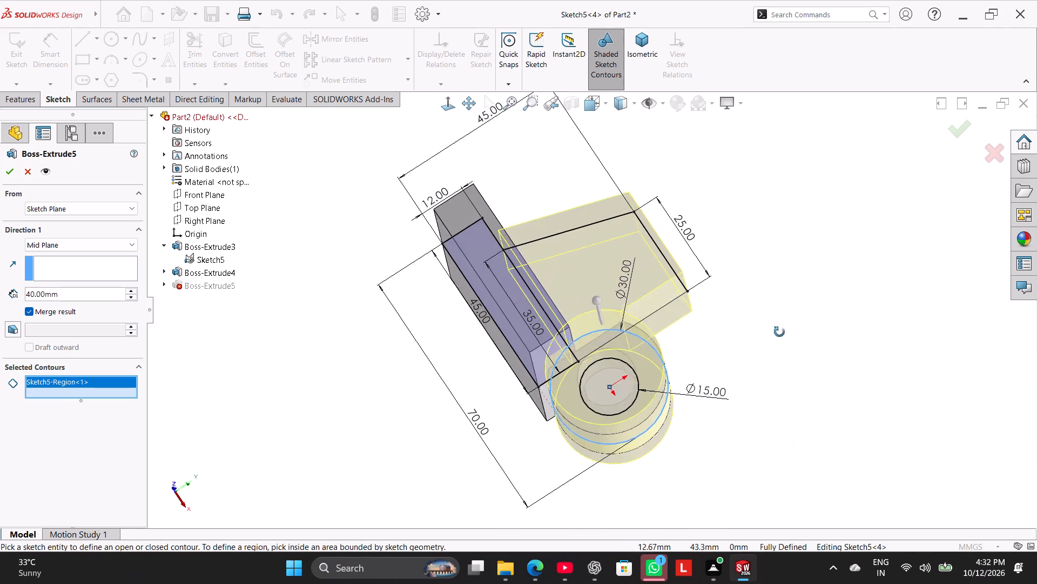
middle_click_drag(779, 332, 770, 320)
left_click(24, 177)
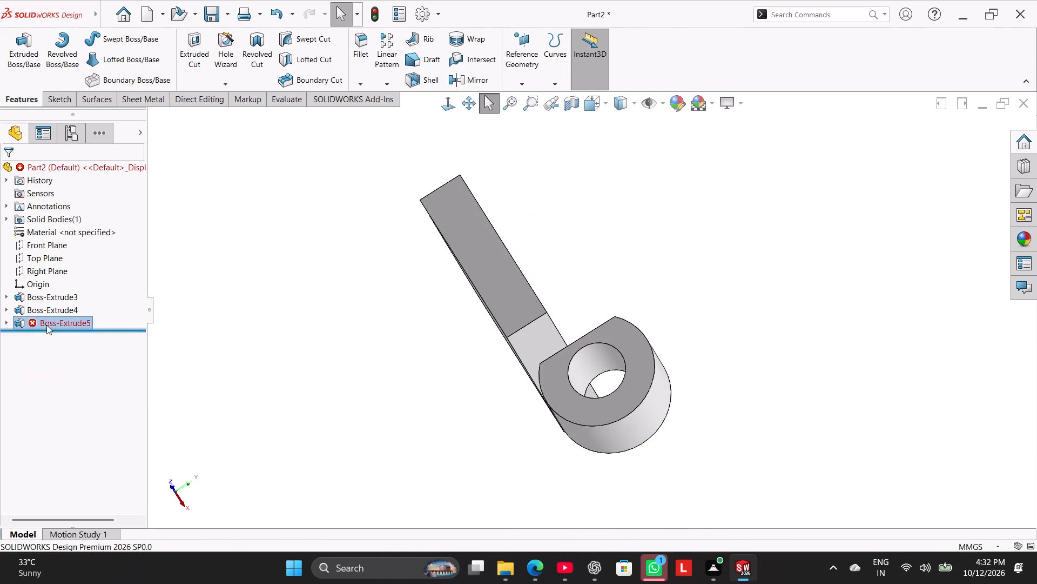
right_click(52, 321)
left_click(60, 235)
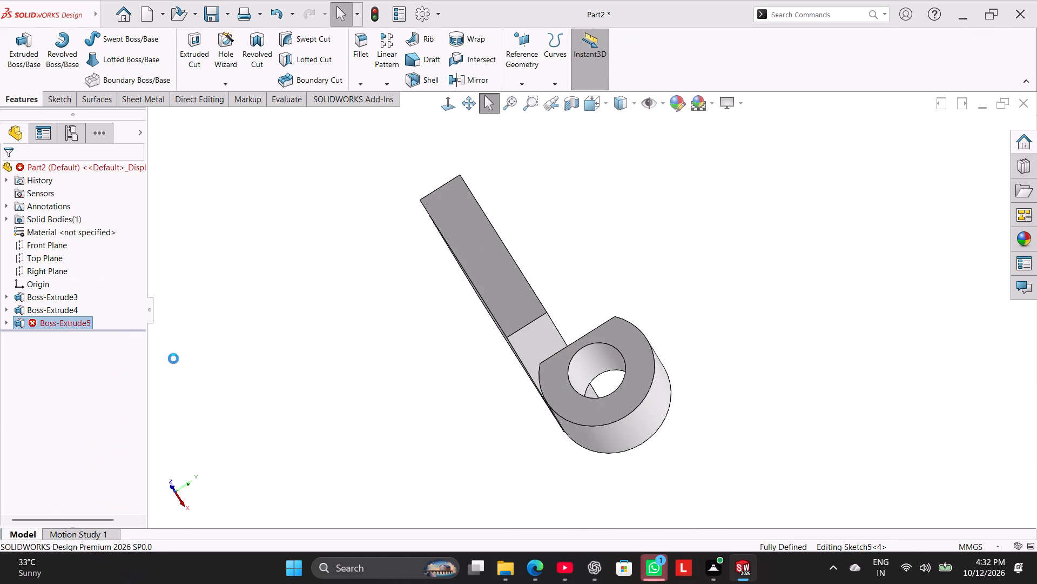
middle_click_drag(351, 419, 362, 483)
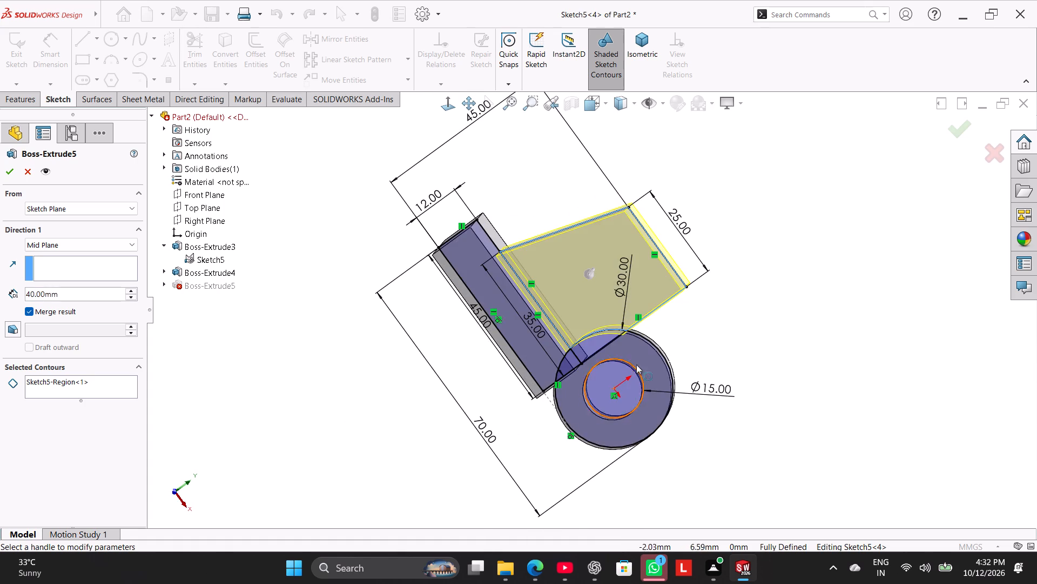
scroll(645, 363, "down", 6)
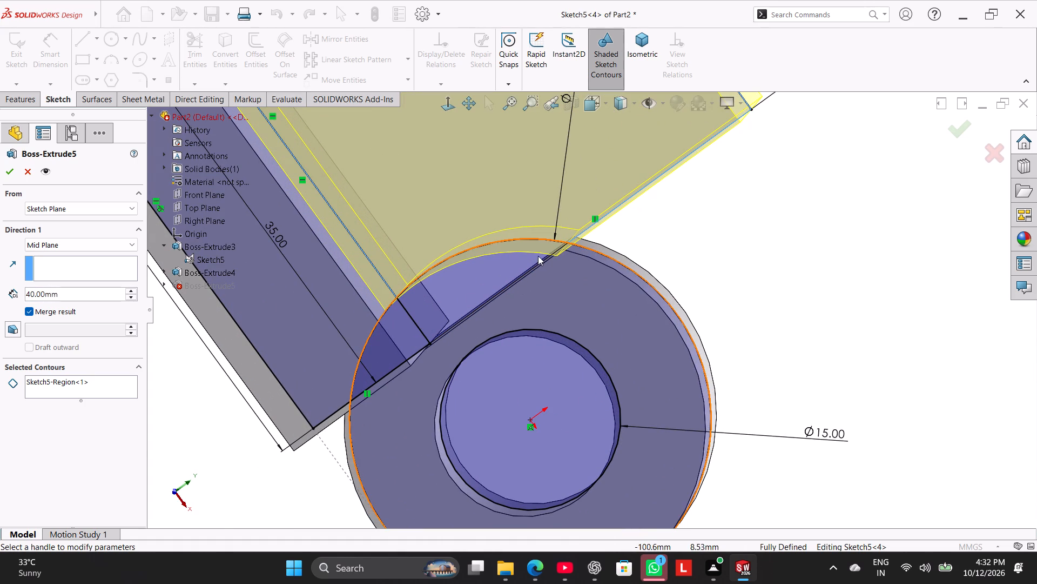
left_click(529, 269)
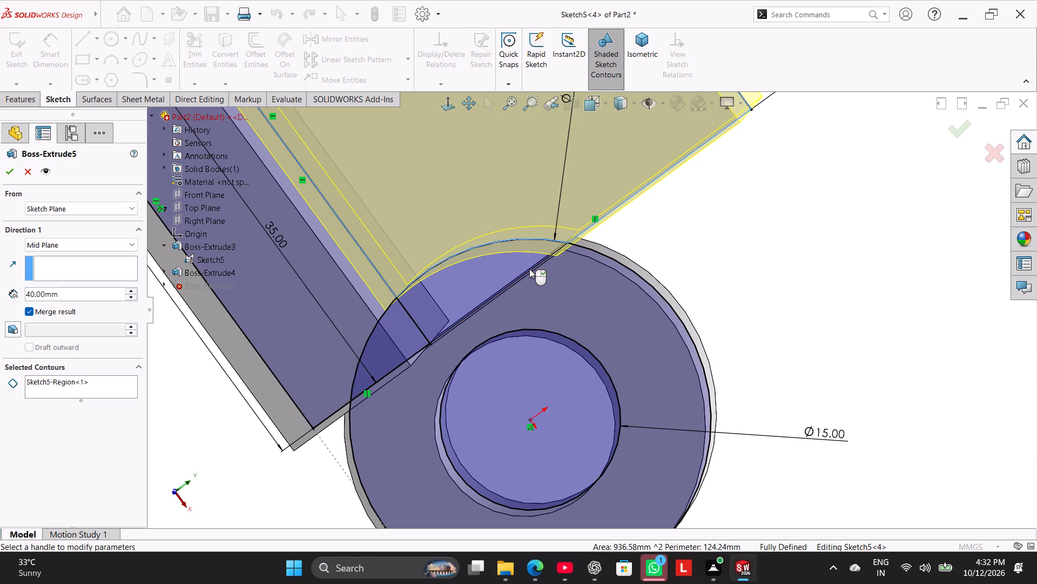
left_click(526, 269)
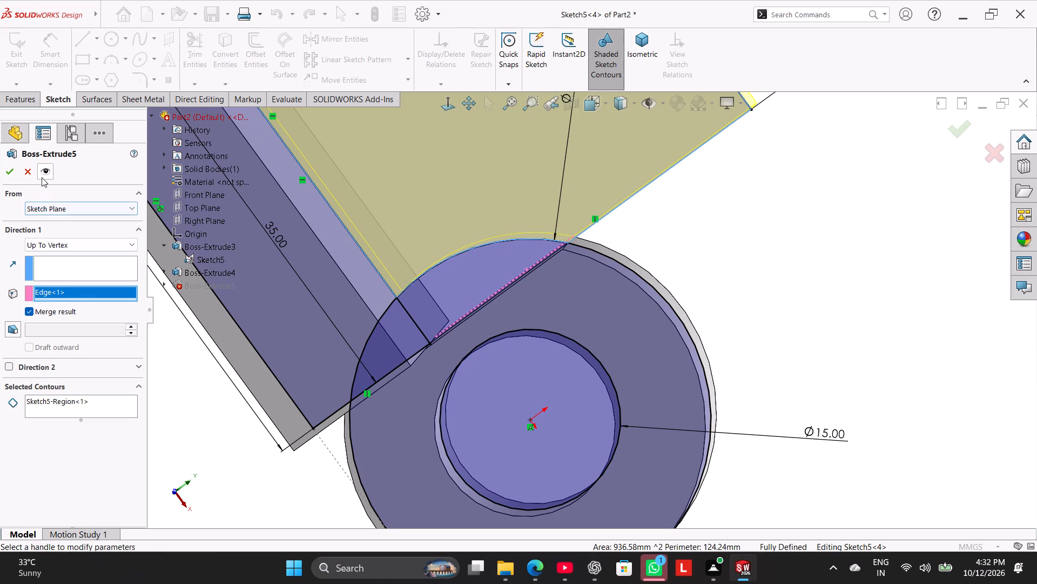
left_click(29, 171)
In the upright extrusion's Sketch5, trim away the 30 mm circle's arc lying inside the tapered upright and base rectangle, and rebuild.
right_click(50, 320)
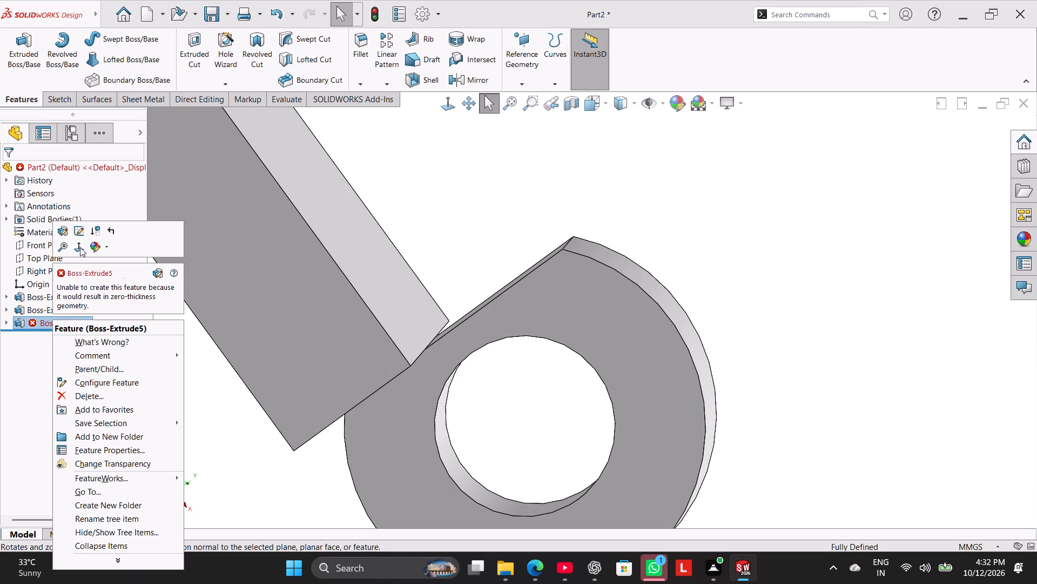
left_click(77, 231)
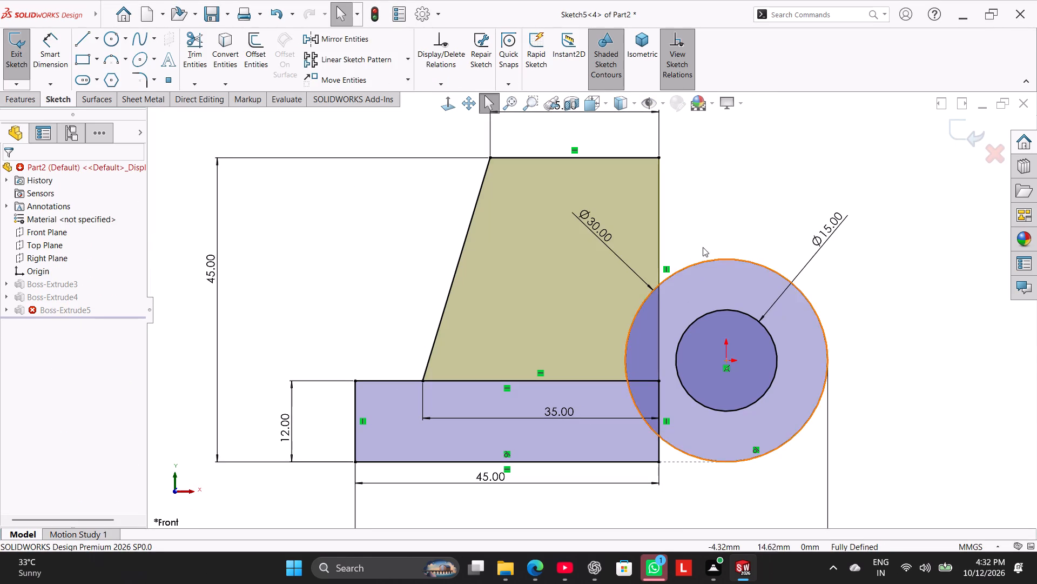
left_click(717, 195)
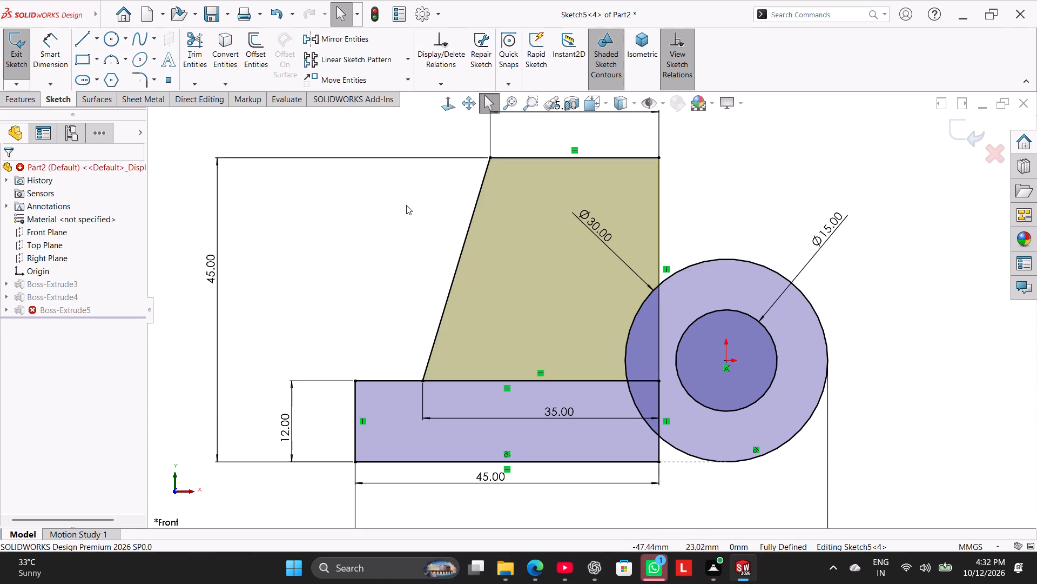
middle_click_drag(716, 210, 699, 222)
scroll(716, 210, "down", 1)
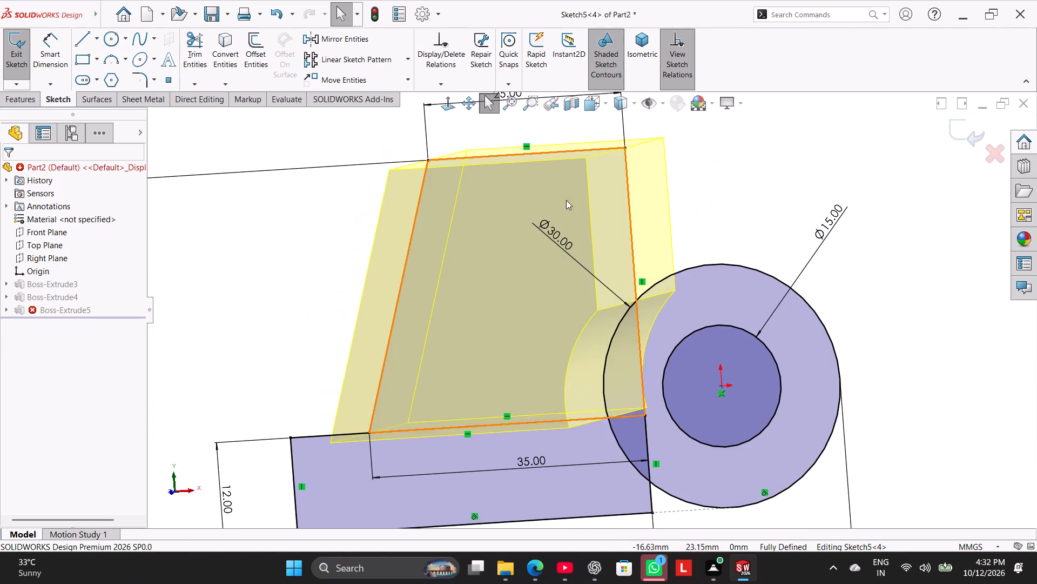
left_click(446, 108)
left_click(704, 209)
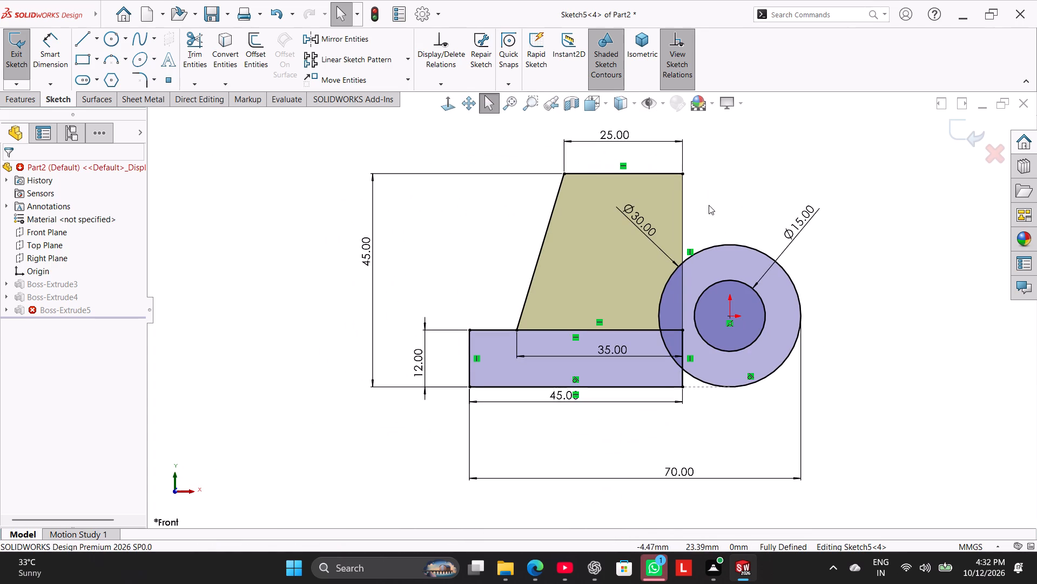
left_click(200, 43)
scroll(676, 250, "down", 3)
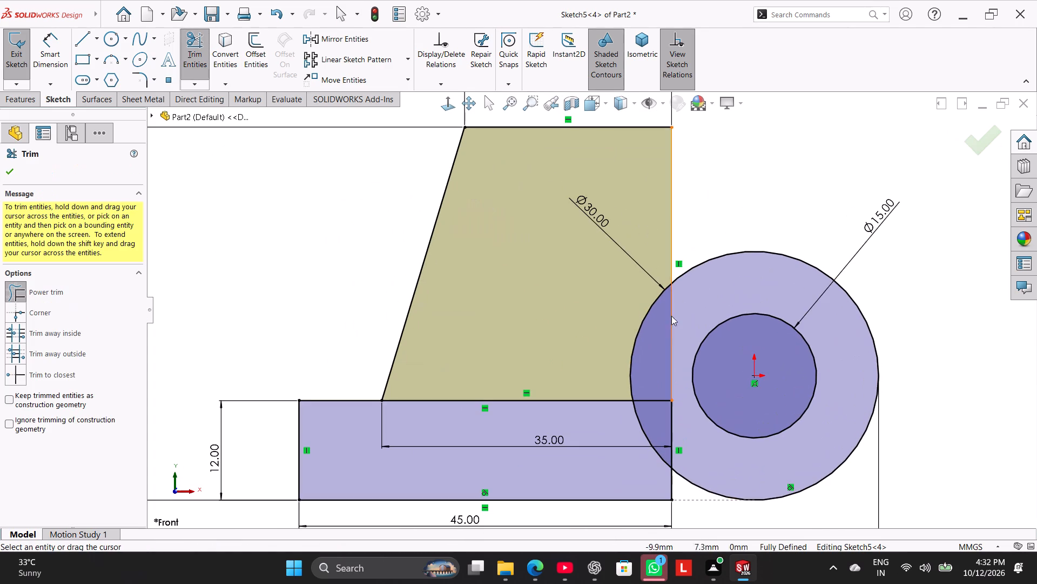
left_click_drag(630, 291, 652, 308)
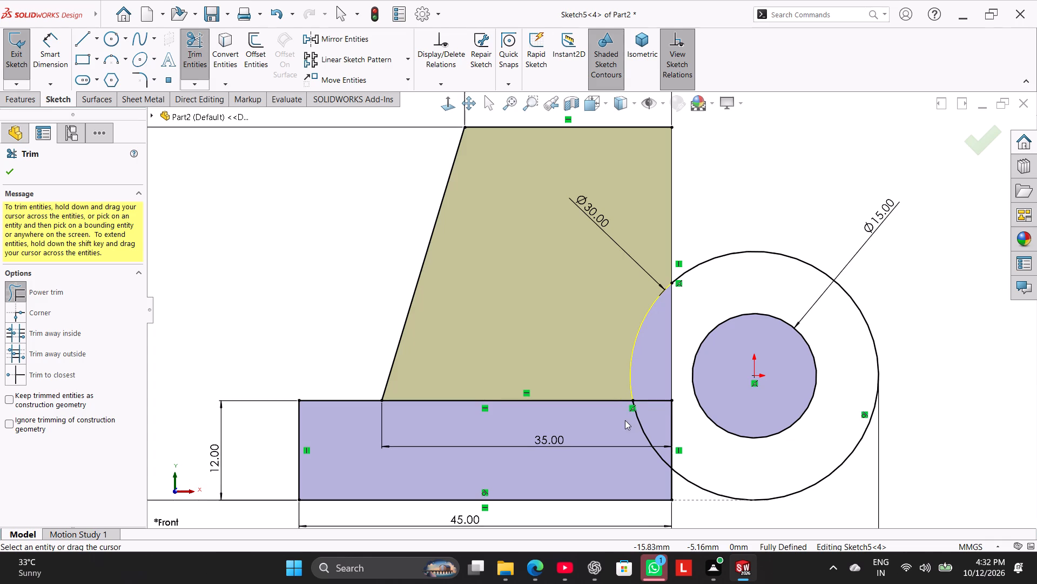
left_click_drag(627, 423, 651, 420)
right_click(730, 194)
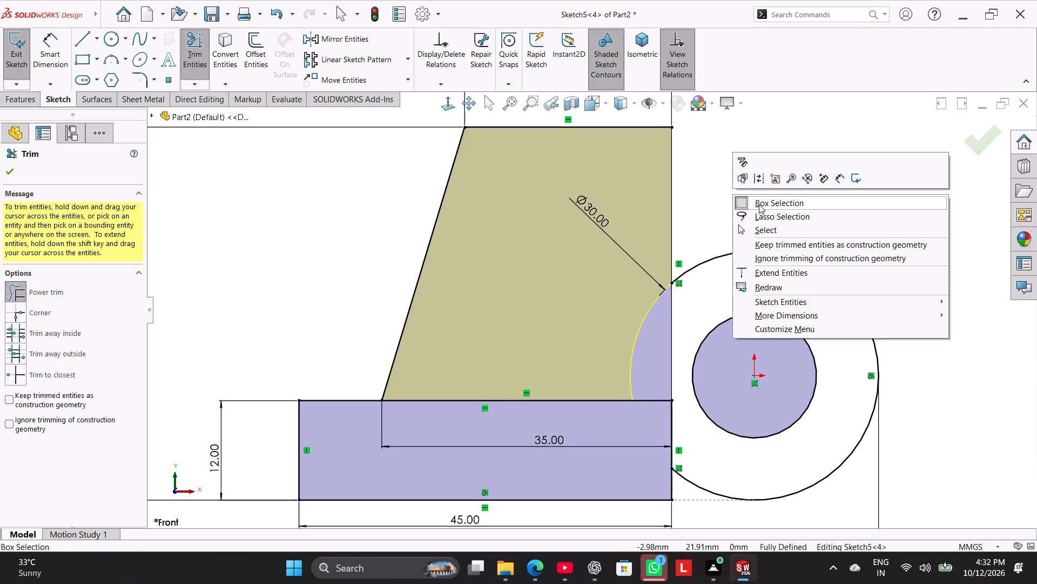
left_click(769, 228)
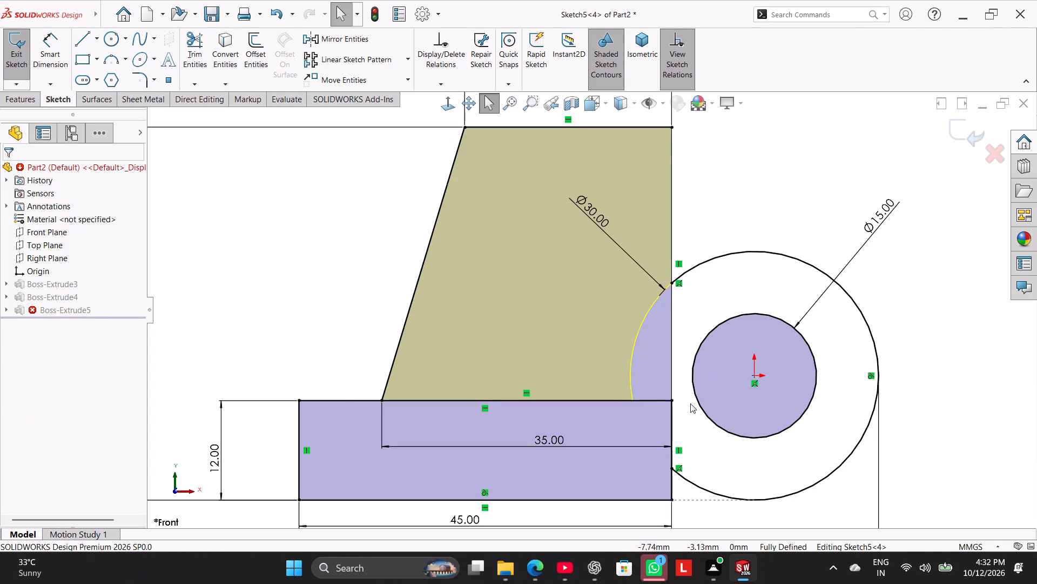
scroll(690, 403, "up", 2)
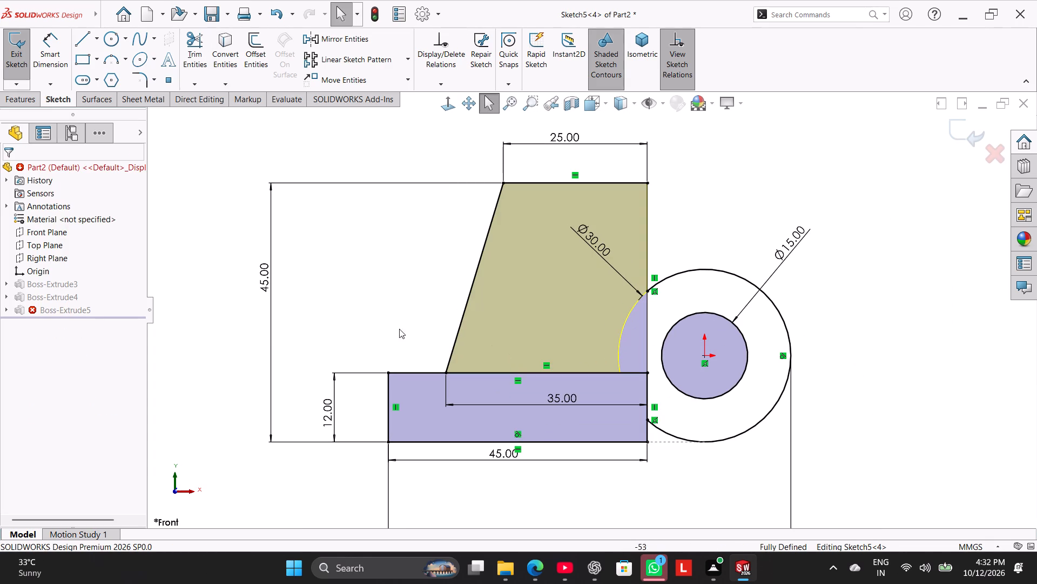
left_click(13, 56)
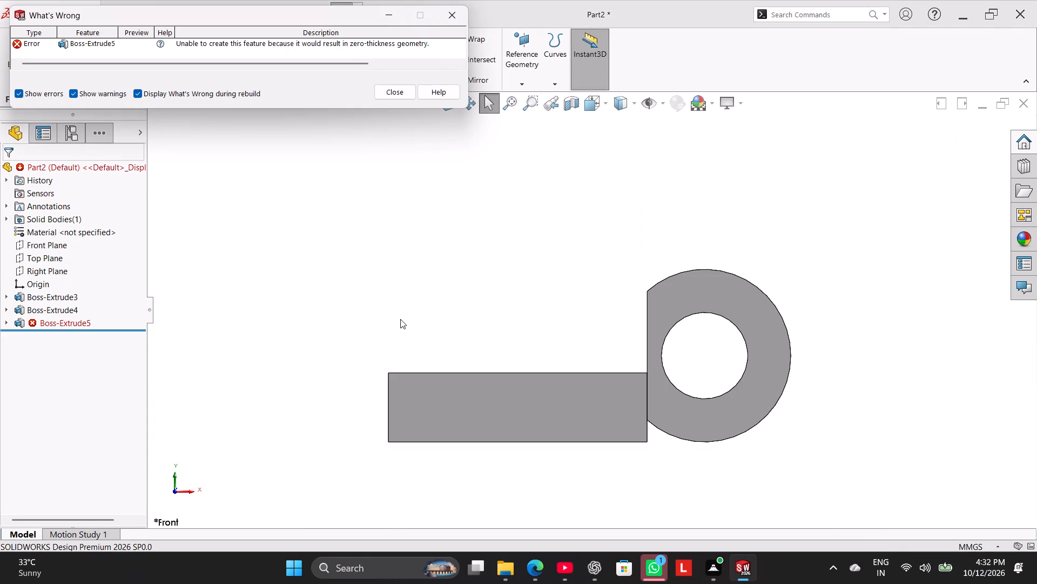
left_click(400, 87)
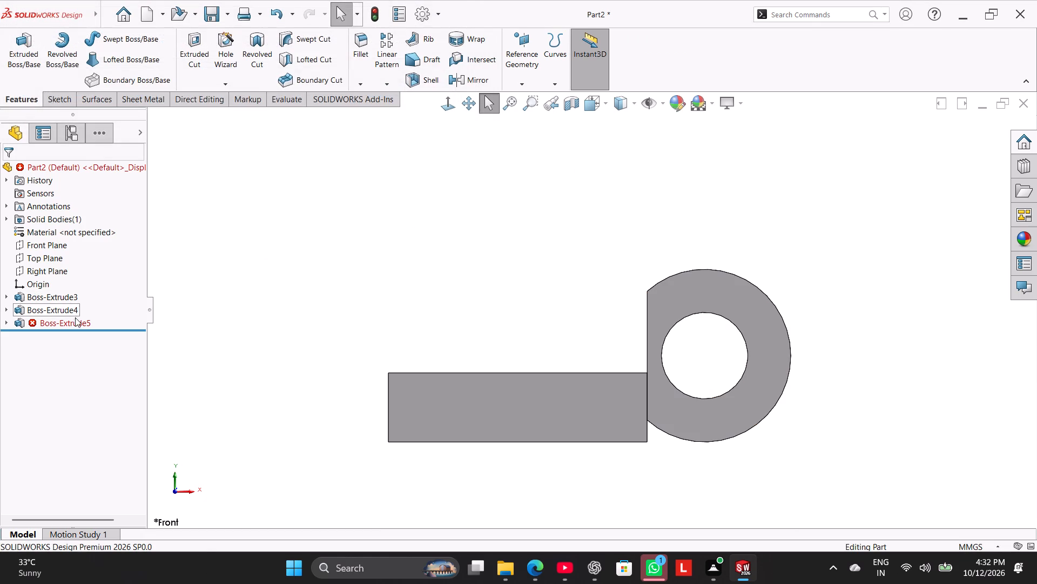
Redefine the 40 mm Mid Plane upright extrusion with the full tapered upright region as its contour.
right_click(75, 323)
left_click(86, 235)
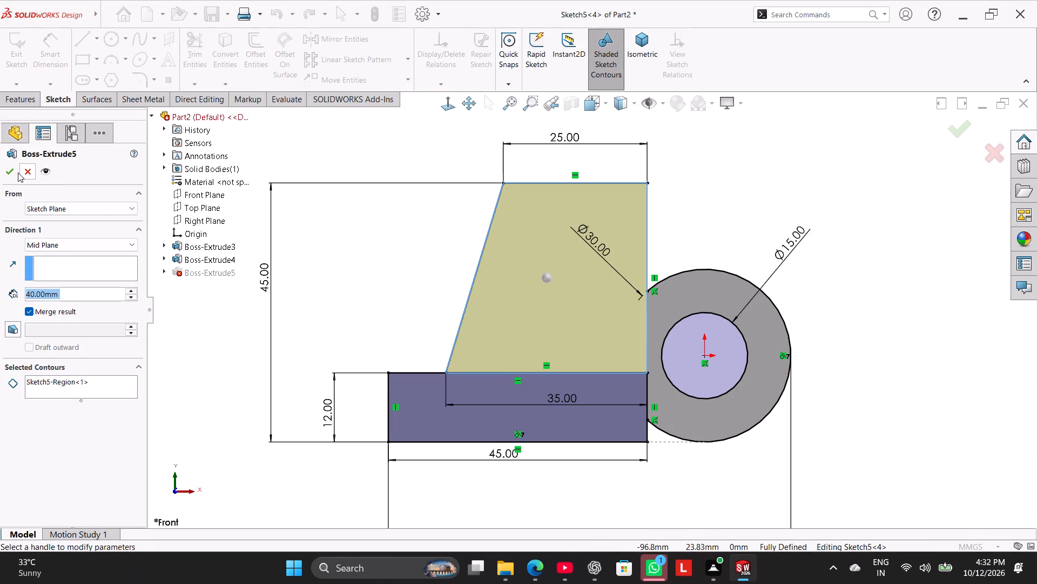
left_click(11, 169)
left_click_drag(459, 284, 453, 284)
middle_click_drag(443, 284, 419, 296)
right_click_drag(406, 306, 566, 207)
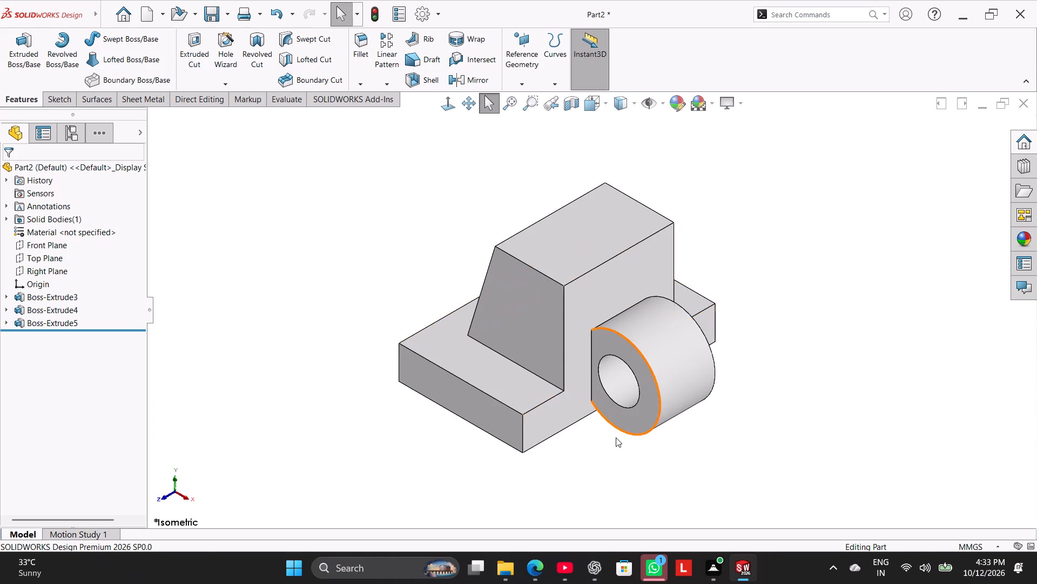
In the ring extrusion's Sketch5, draw a horizontal line from the base rectangle's lower corner to the bottom of the 30 mm circle.
middle_click_drag(631, 448, 684, 348)
right_click(42, 298)
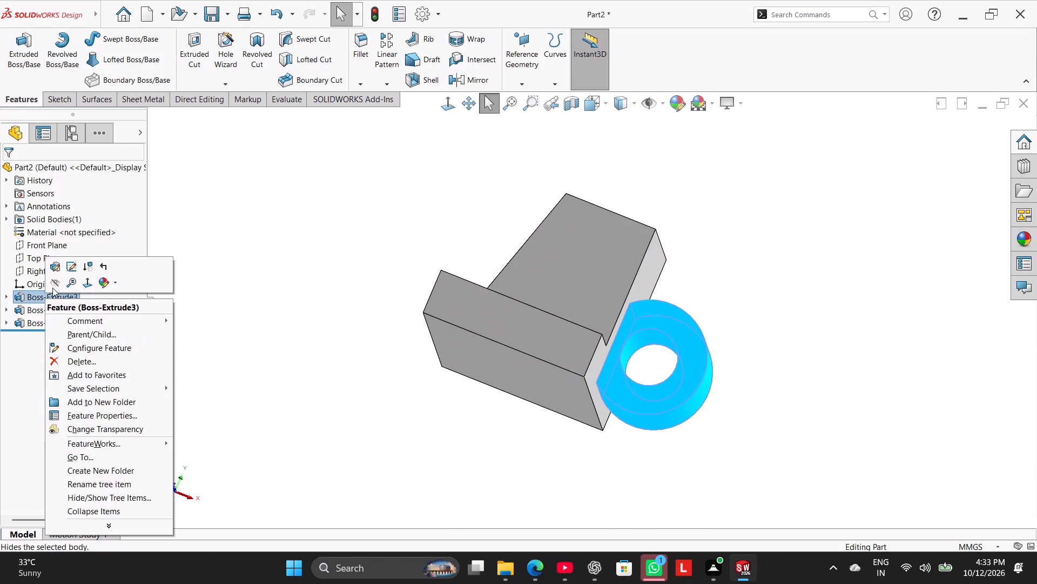
left_click(69, 267)
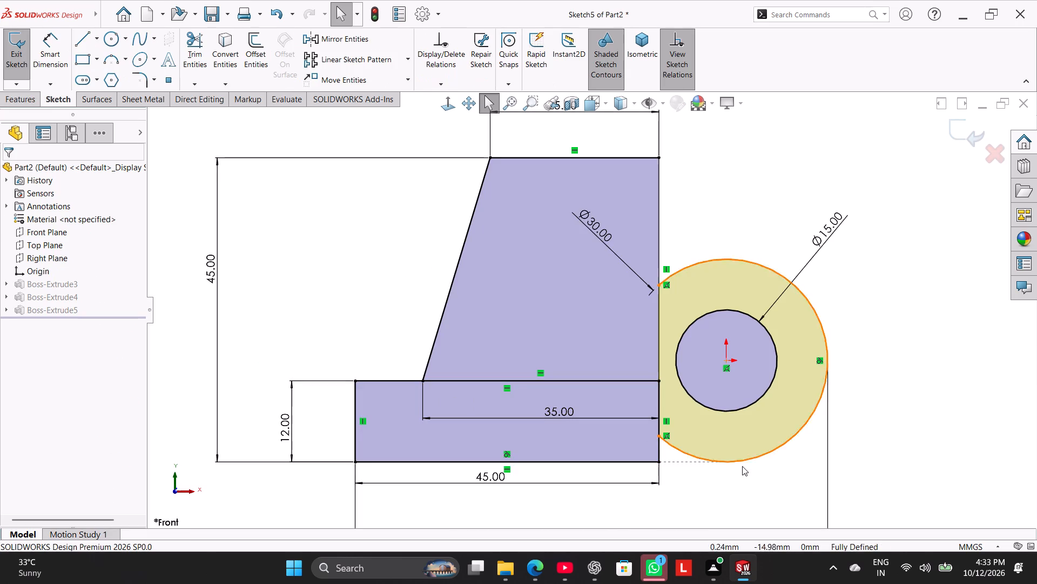
left_click(760, 473)
scroll(753, 487, "up", 1)
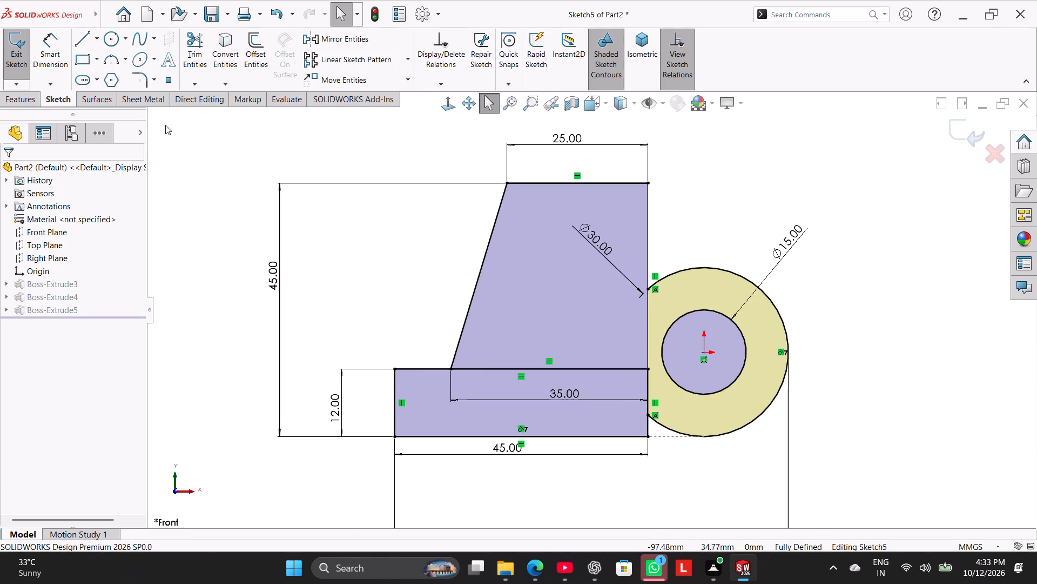
left_click(88, 36)
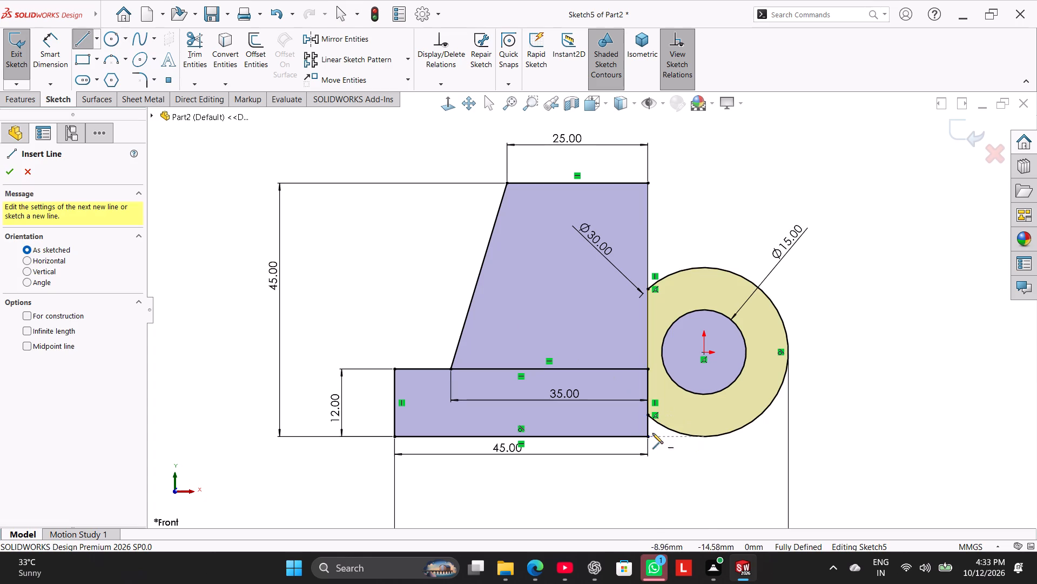
left_click(648, 437)
left_click(707, 435)
right_click(701, 450)
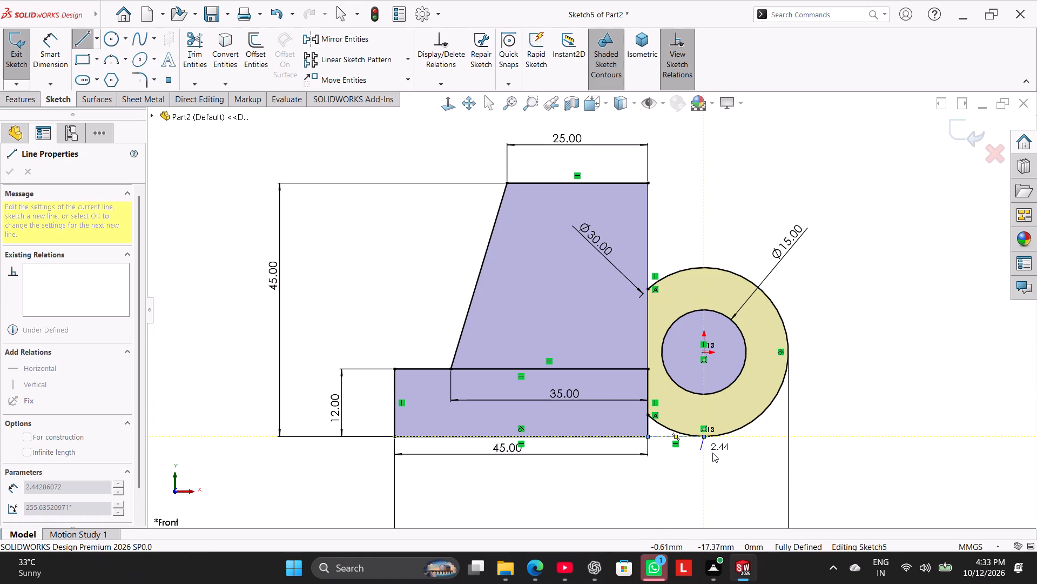
left_click(726, 451)
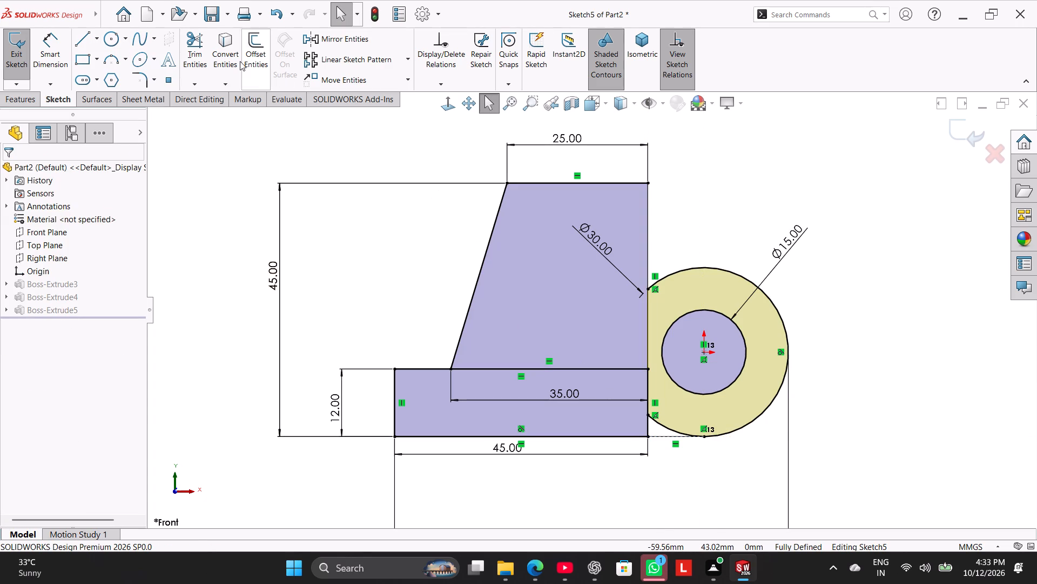
Trim the 30 mm circle's lower arc between the base rectangle and the end of the new bottom line.
left_click(203, 38)
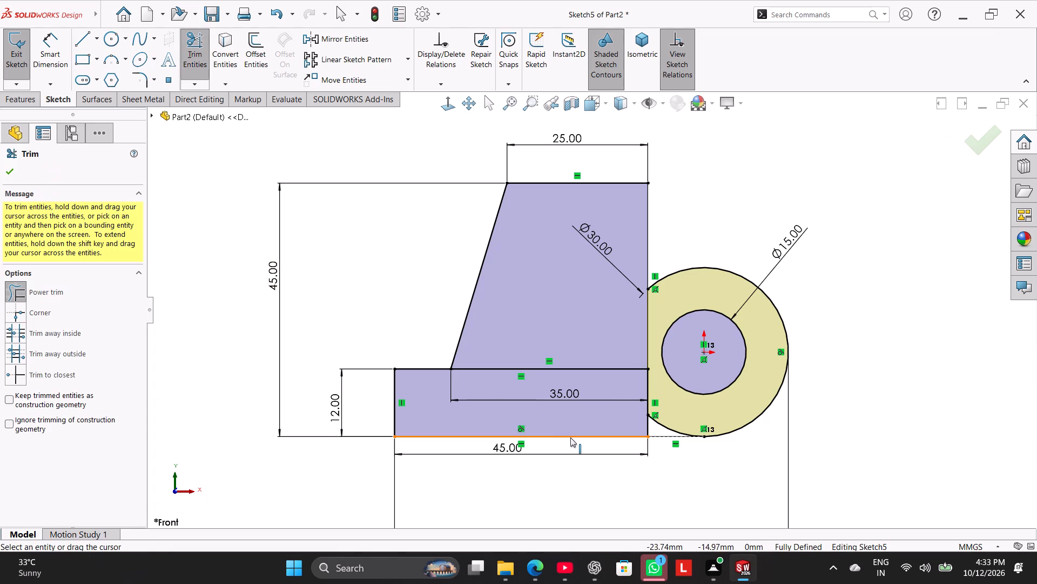
left_click_drag(674, 419, 667, 431)
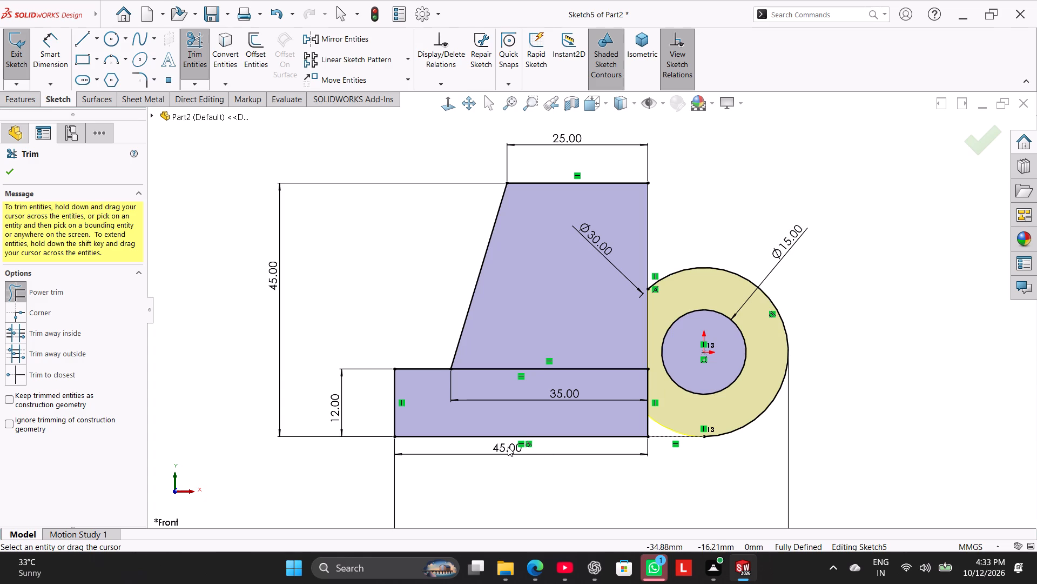
right_click(502, 469)
left_click(522, 477)
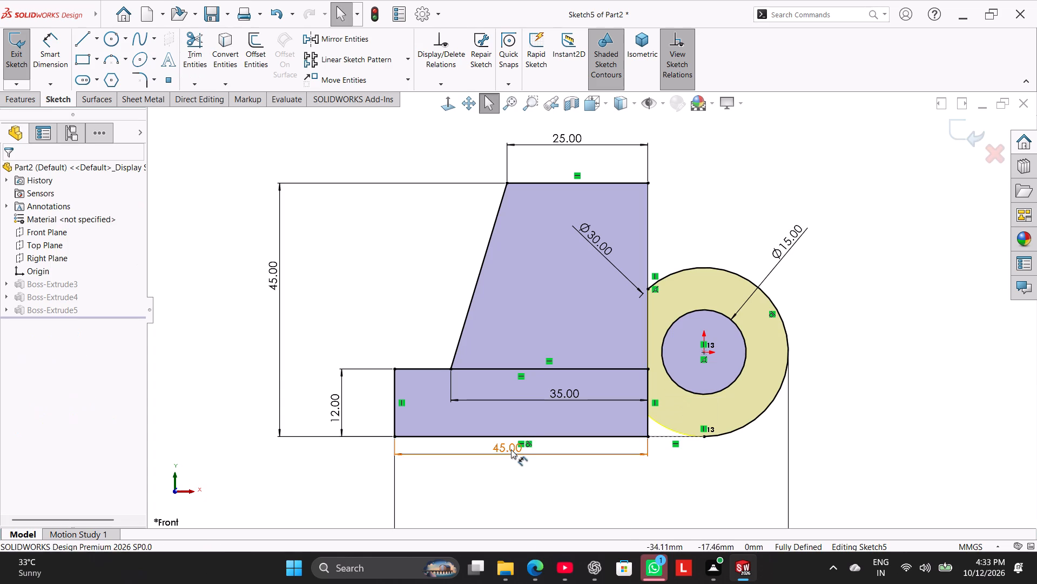
Set the base rectangle's width to 40 mm.
double_click(511, 449)
key("4")
key("0")
key("Return")
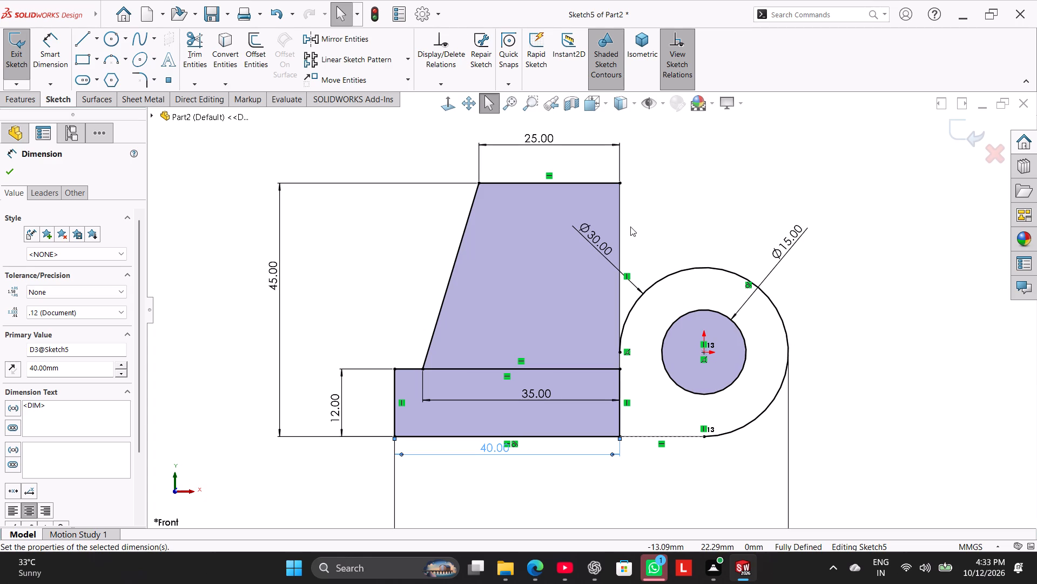
Draw a line about 15 mm long from the top of the 30 mm circle to the upright's vertical edge.
left_click(190, 41)
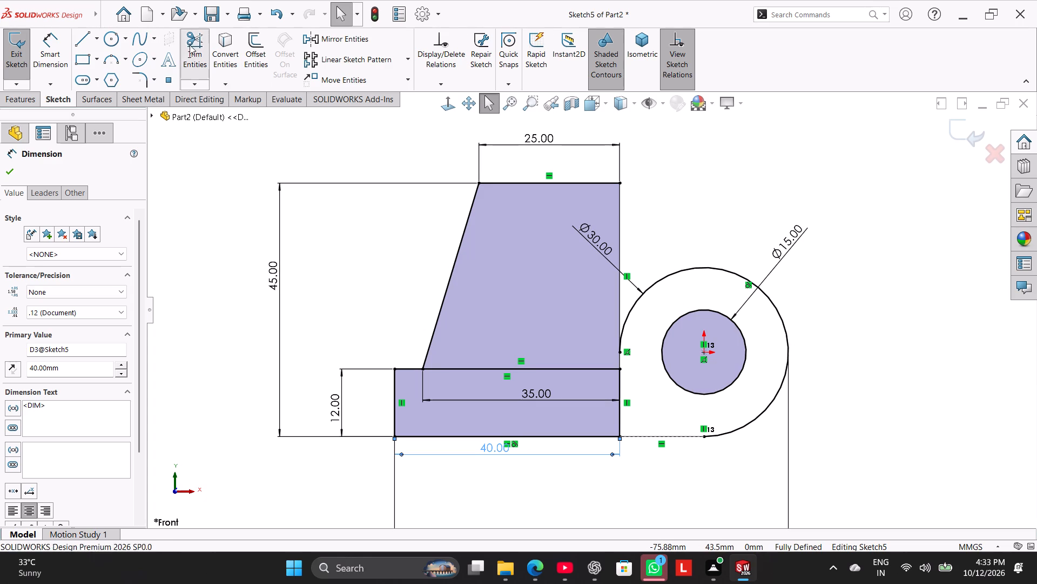
left_click(71, 30)
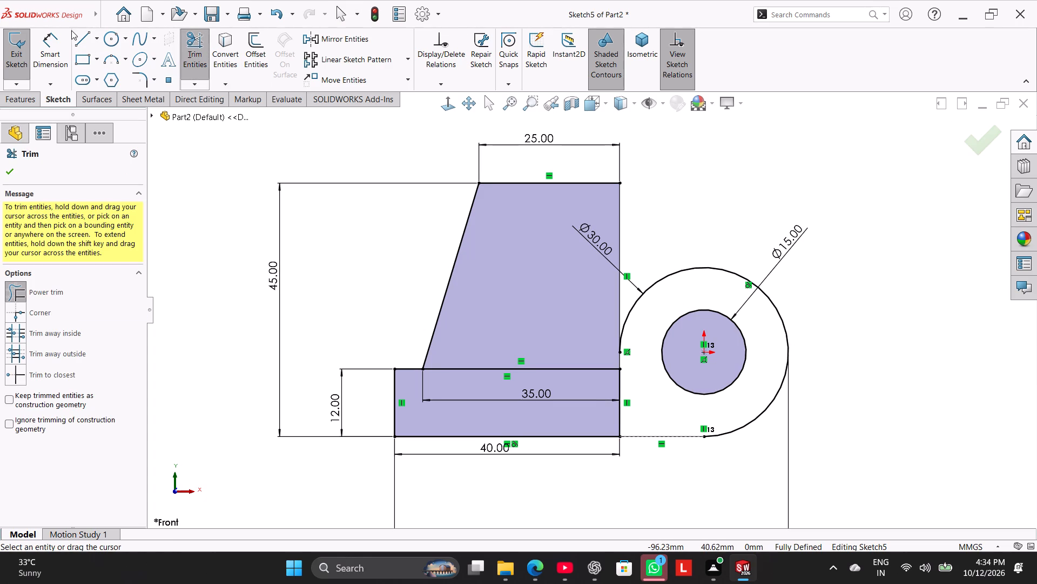
left_click(81, 37)
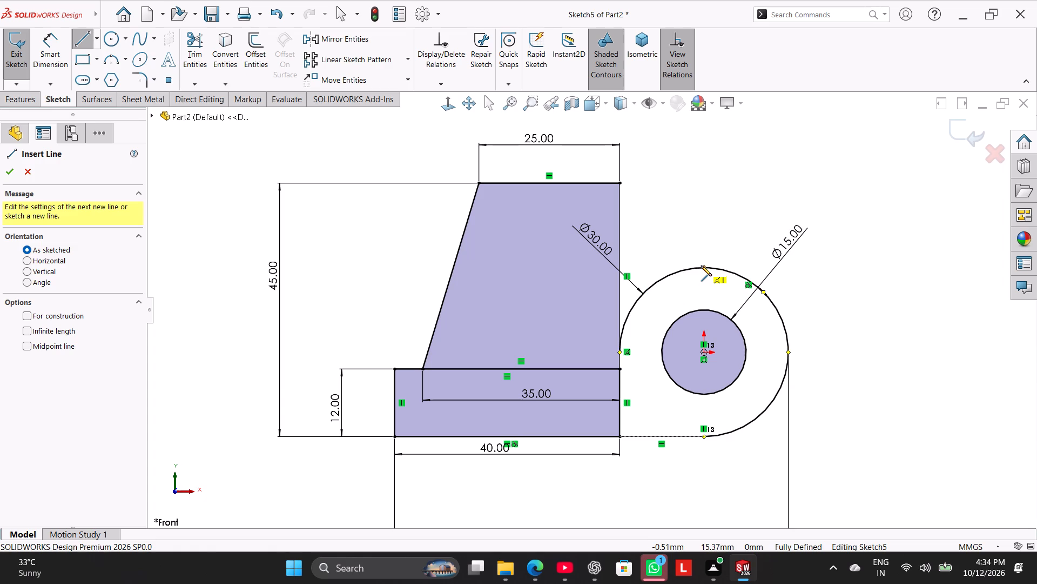
left_click(704, 267)
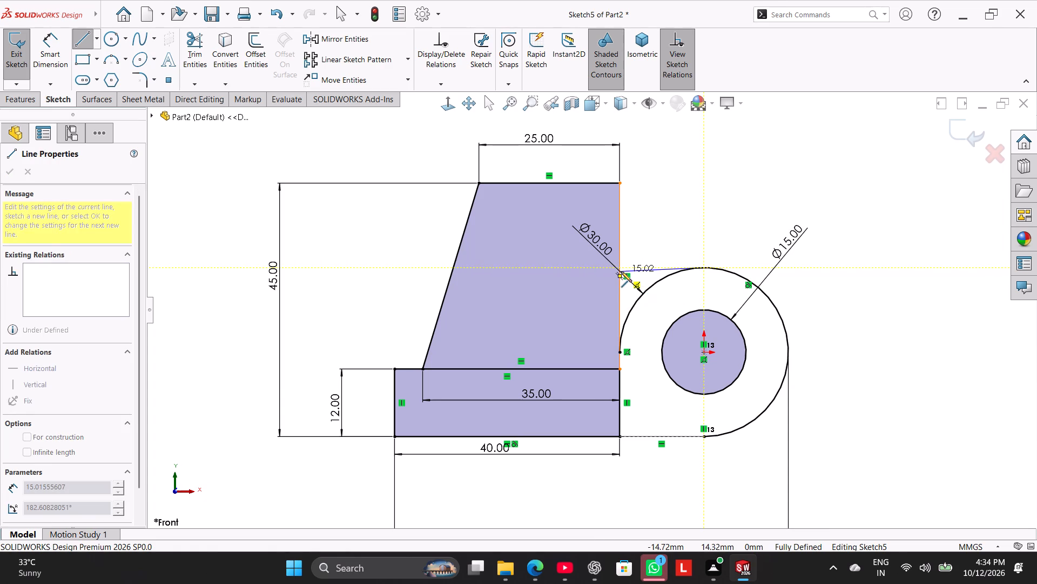
left_click(621, 271)
right_click(650, 227)
left_click(664, 230)
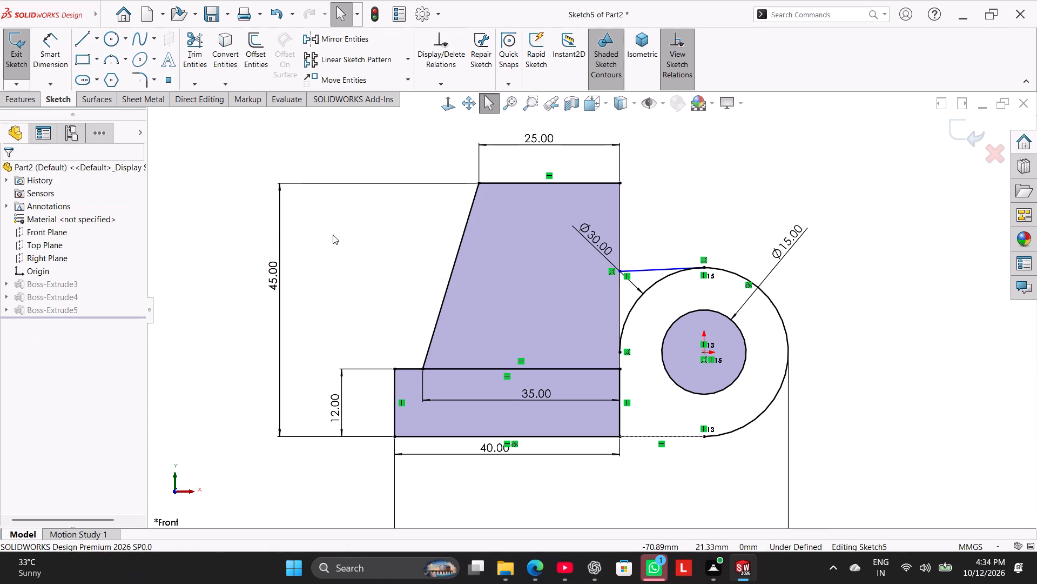
Make the new top line tangent to the 30 mm circle's arc.
left_click(680, 265)
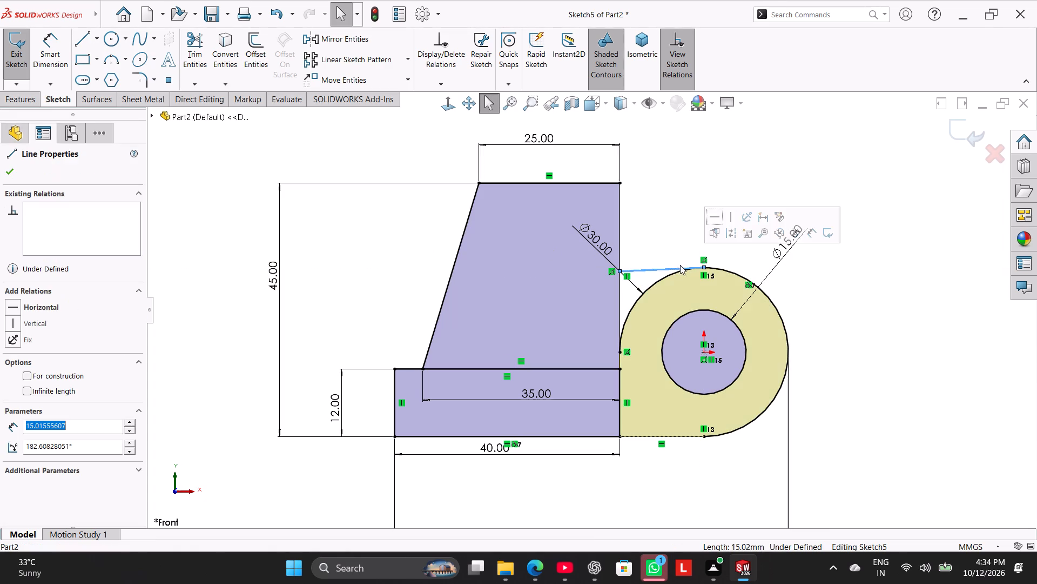
left_click(658, 204)
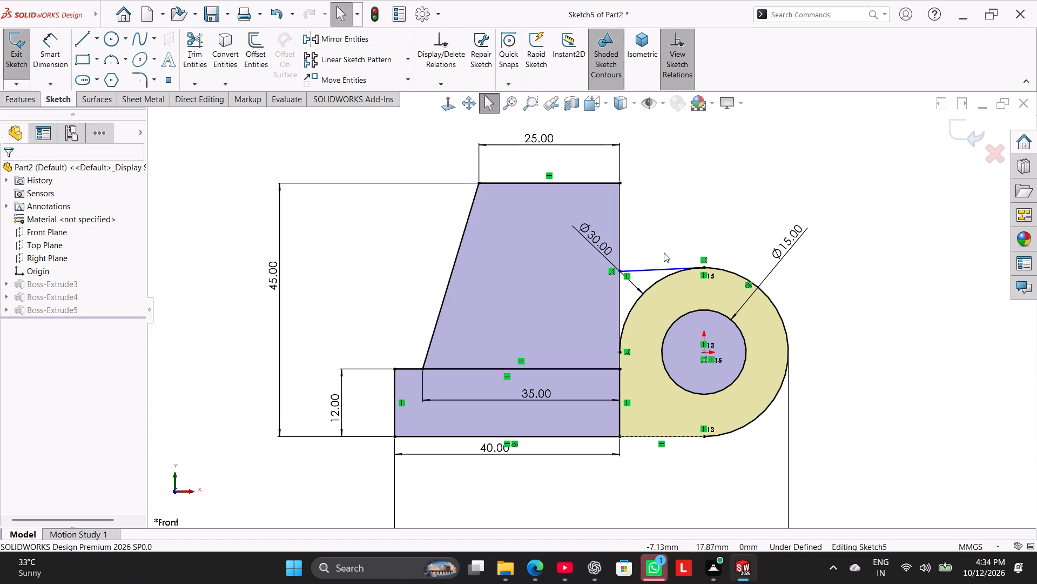
left_click(663, 265, "ctrl")
left_click(663, 275, "ctrl")
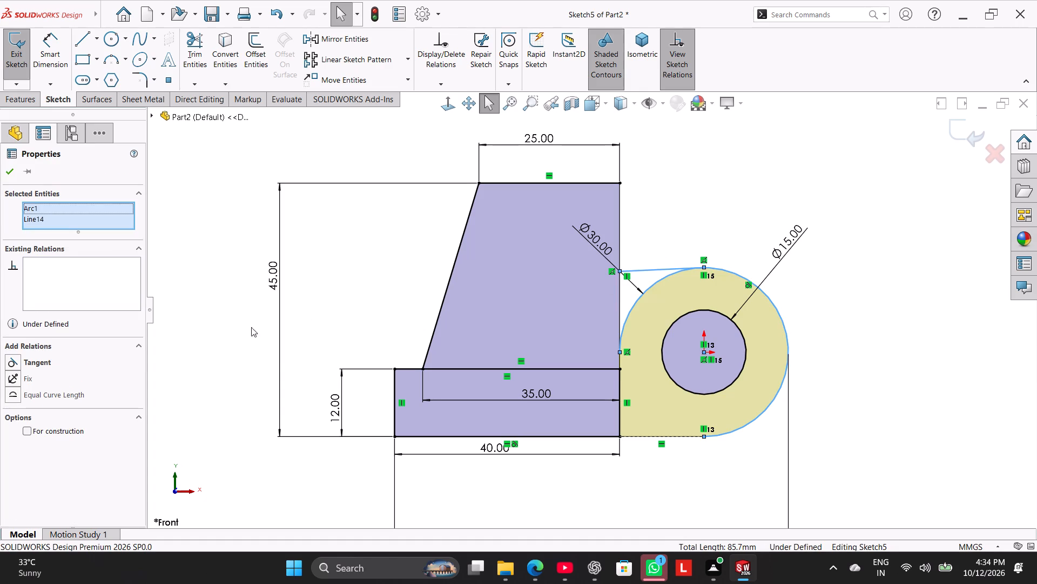
left_click(39, 359)
left_click(246, 161)
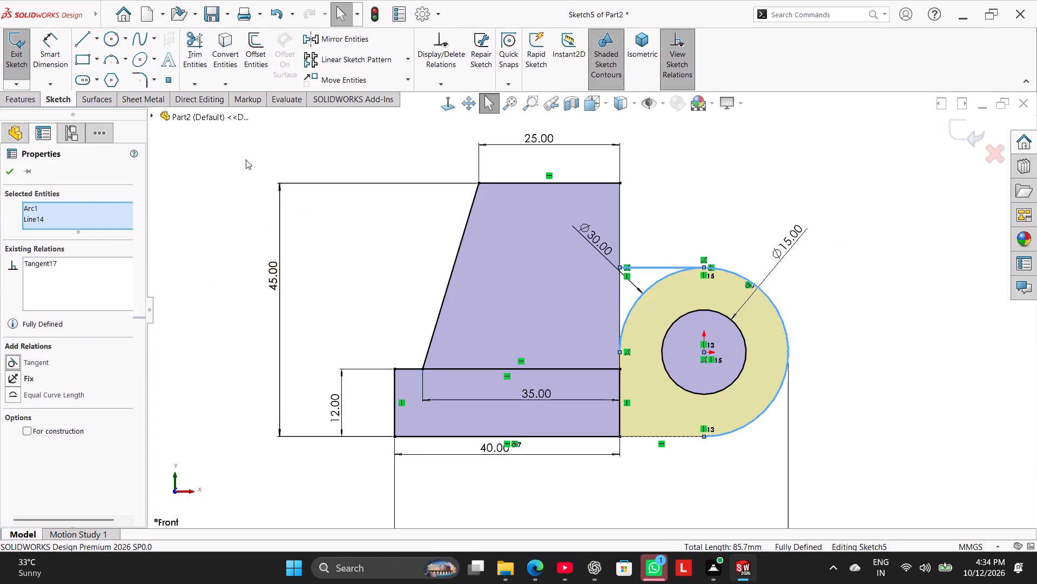
Trim the 30 mm circle's remaining arc between the upright and the tangent top line, and exit the sketch to rebuild.
left_click(190, 44)
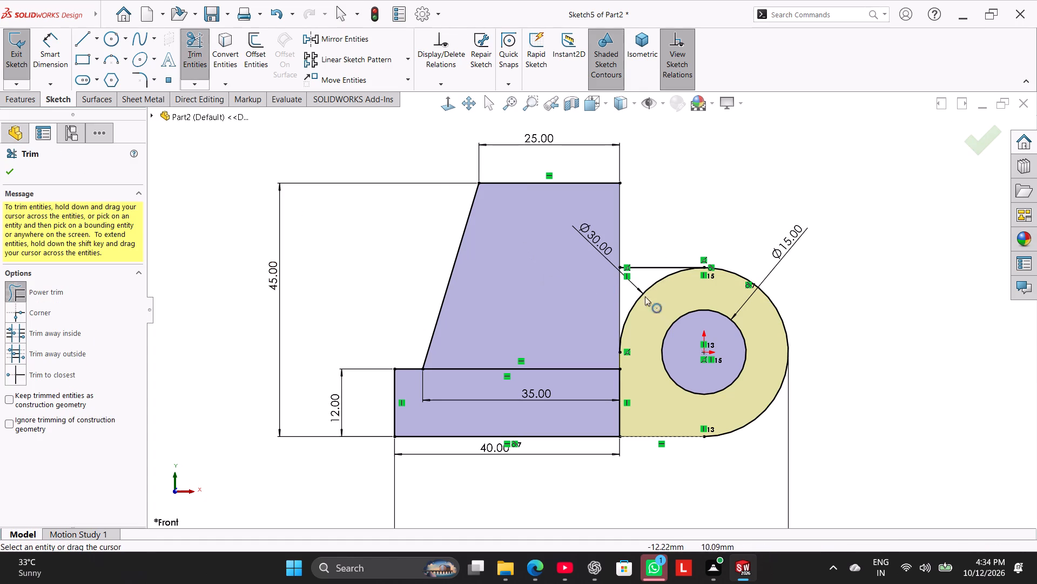
left_click_drag(678, 297, 652, 276)
right_click(681, 193)
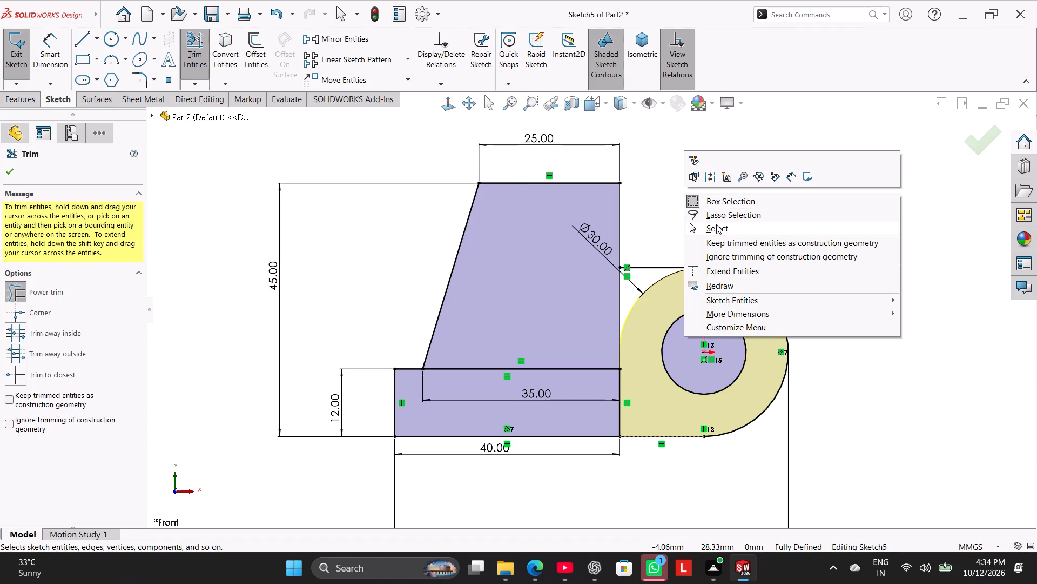
left_click(716, 225)
left_click(9, 49)
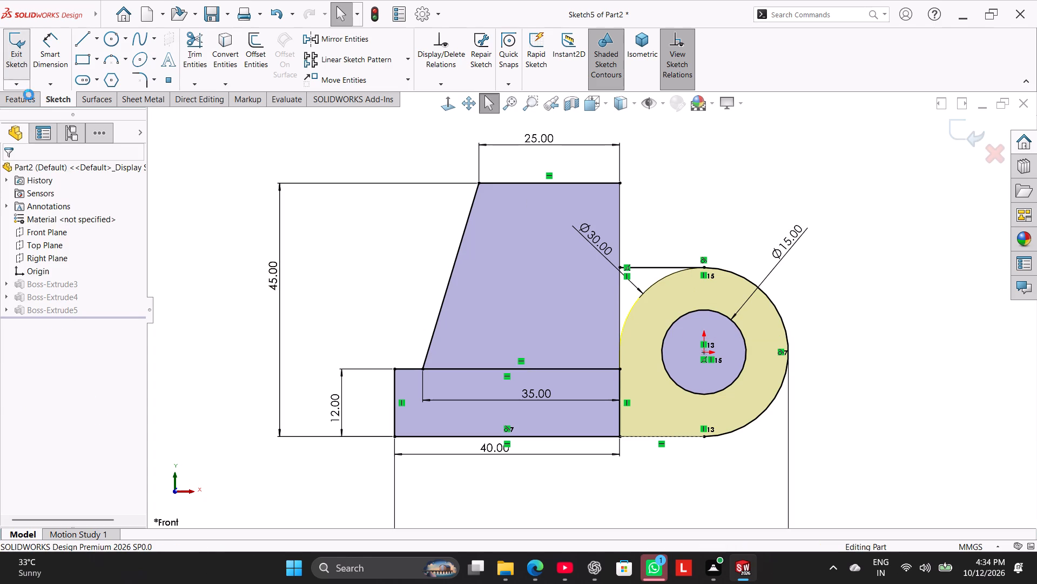
right_click_drag(325, 262, 442, 161)
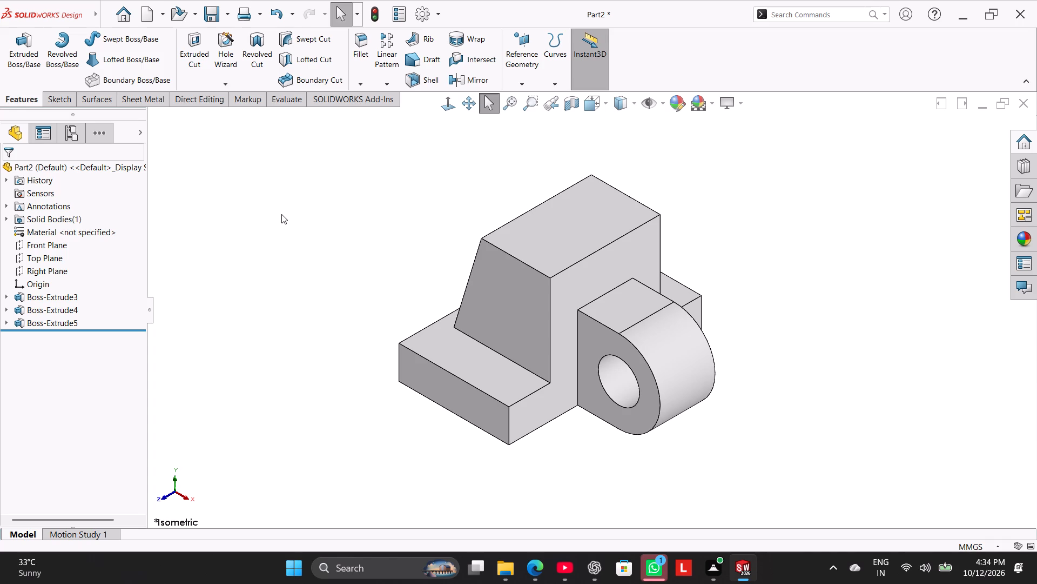
Chamfer the base's two vertical corner edges on the ring side with a symmetric distance-distance chamfer of 10 mm.
left_click(361, 45)
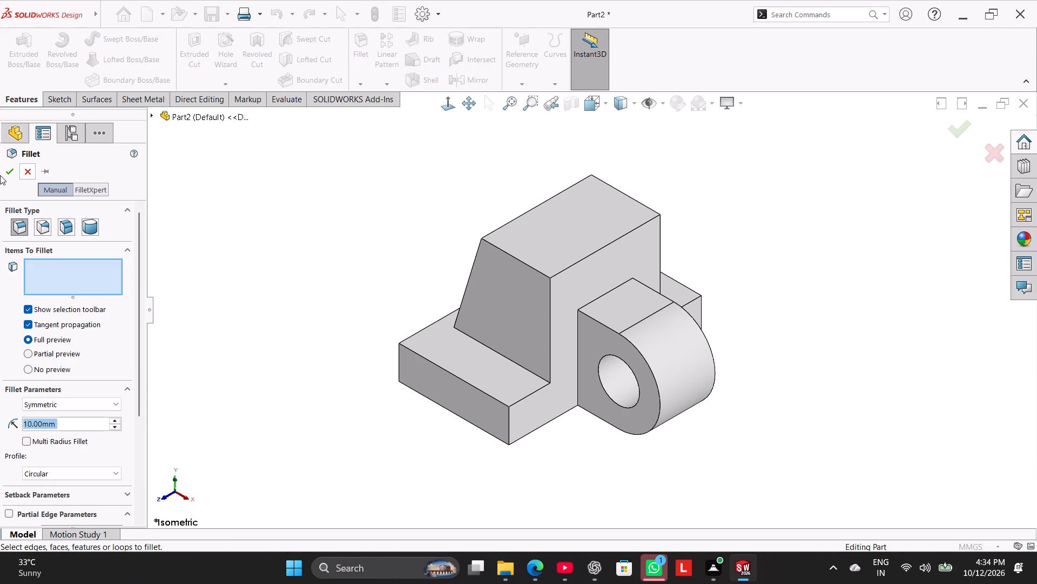
left_click(33, 169)
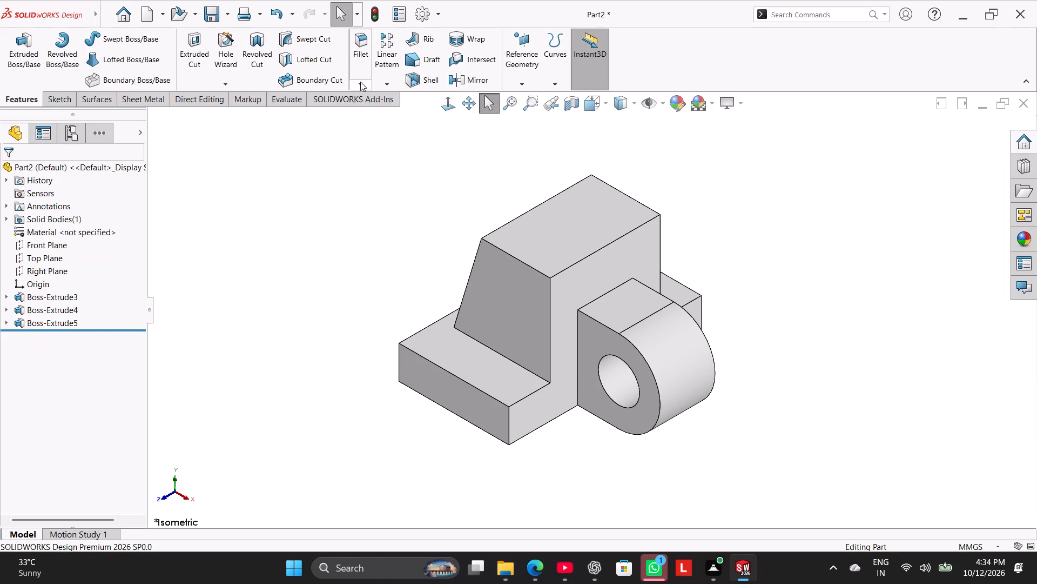
left_click(360, 82)
left_click(373, 110)
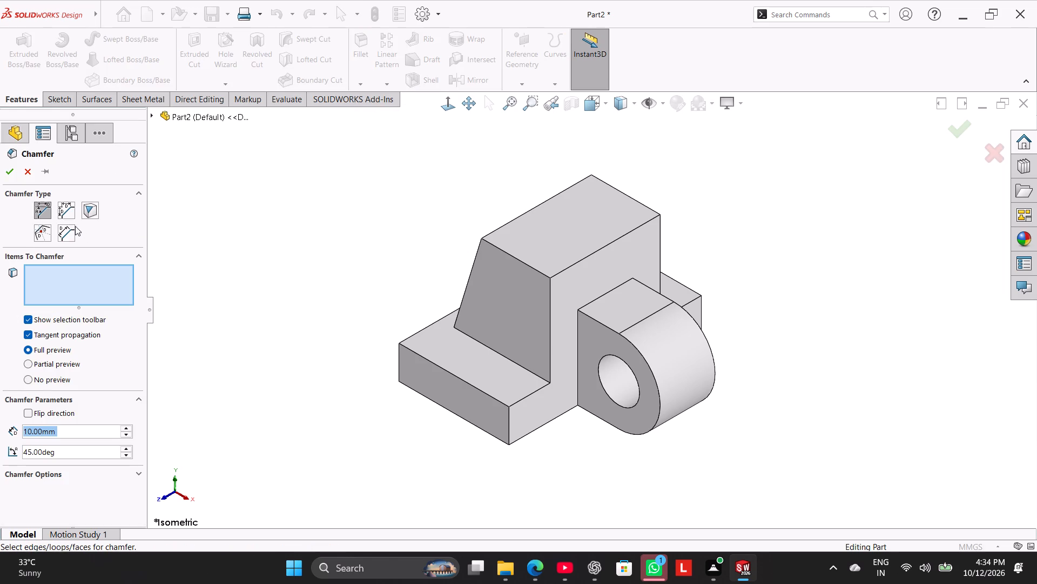
left_click(69, 207)
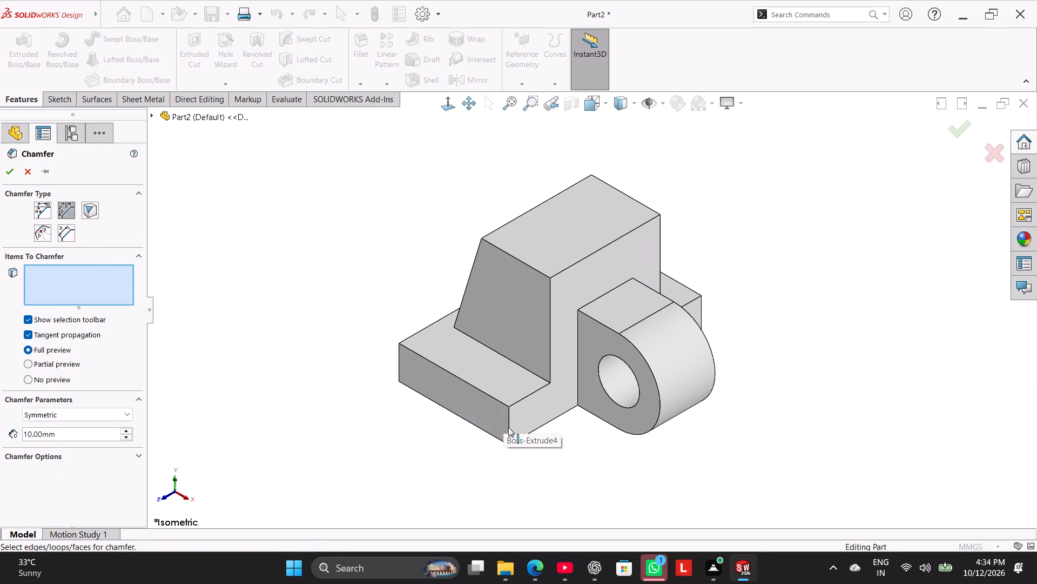
left_click(508, 427)
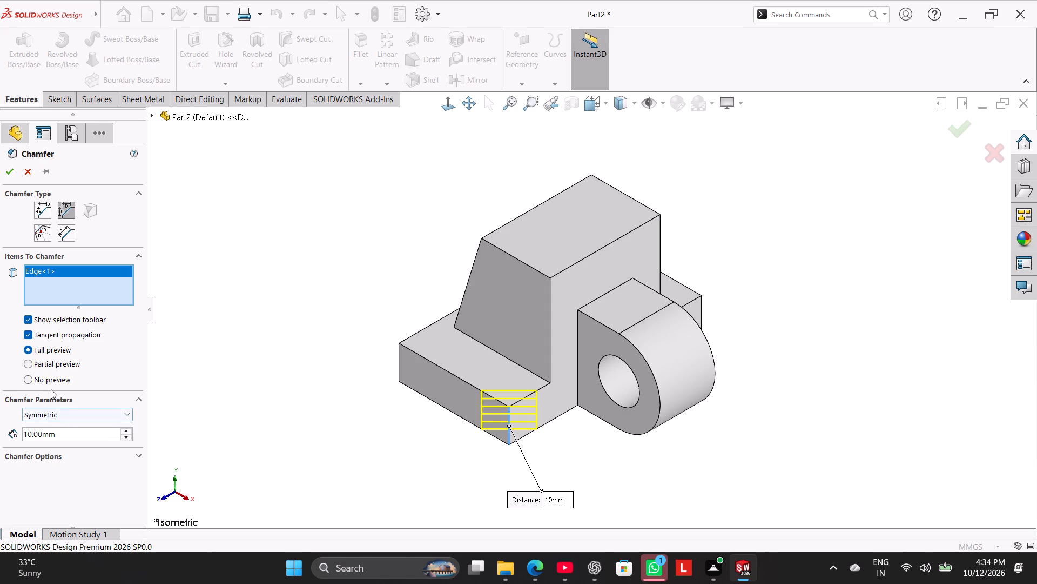
middle_click_drag(783, 311, 665, 395)
left_click(677, 331)
middle_click_drag(482, 406, 563, 429)
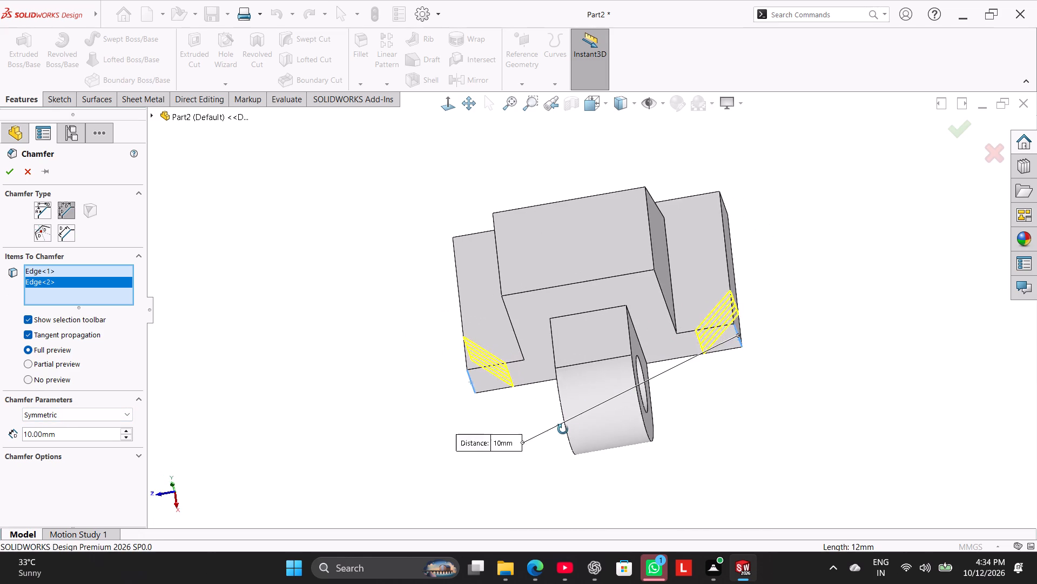
middle_click_drag(563, 429, 599, 431)
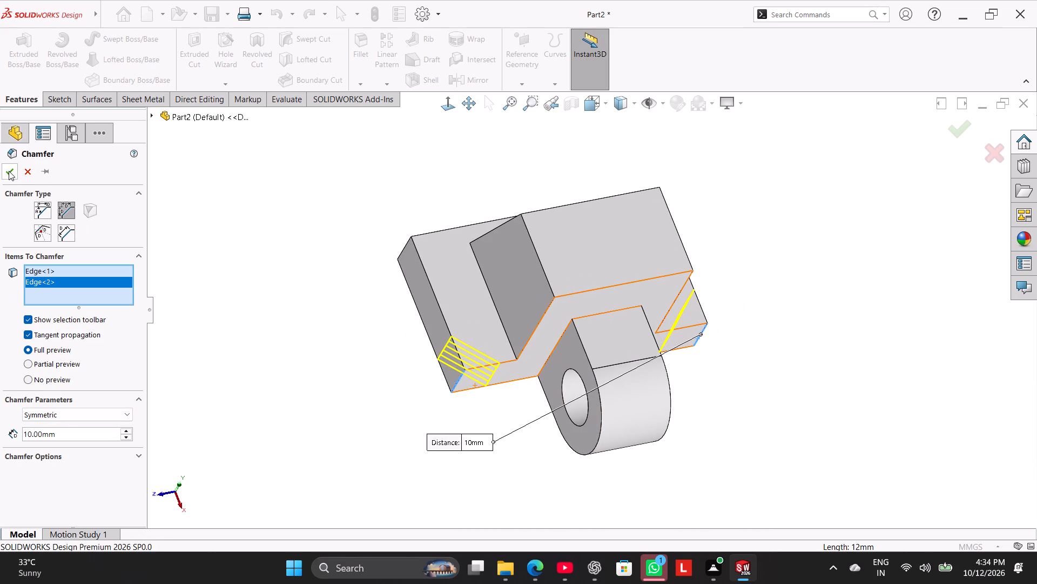
left_click(9, 171)
left_click(244, 257)
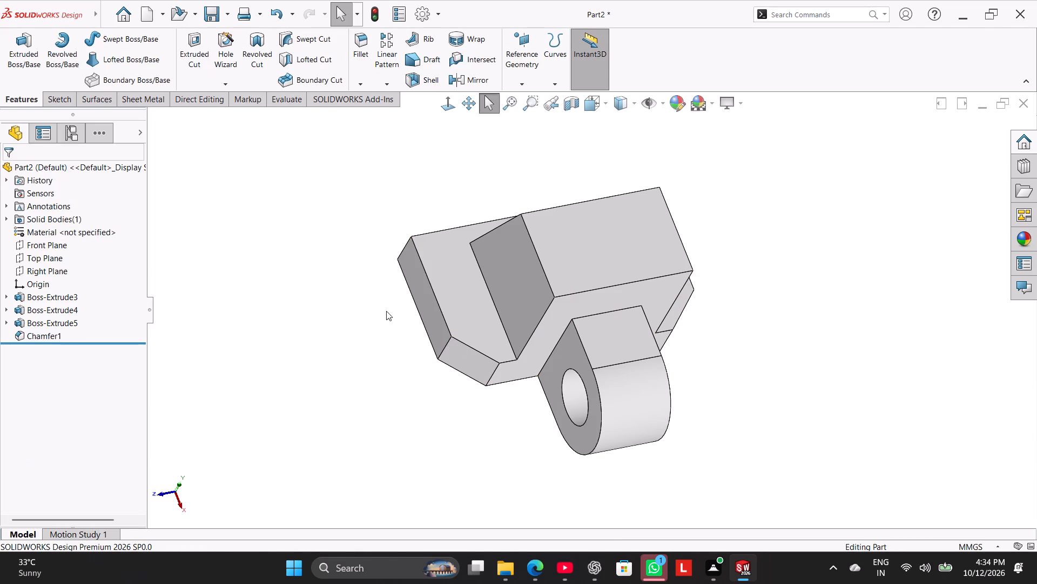
Start a new sketch on the upright's top face.
right_click_drag(407, 290, 452, 244)
left_click(279, 316)
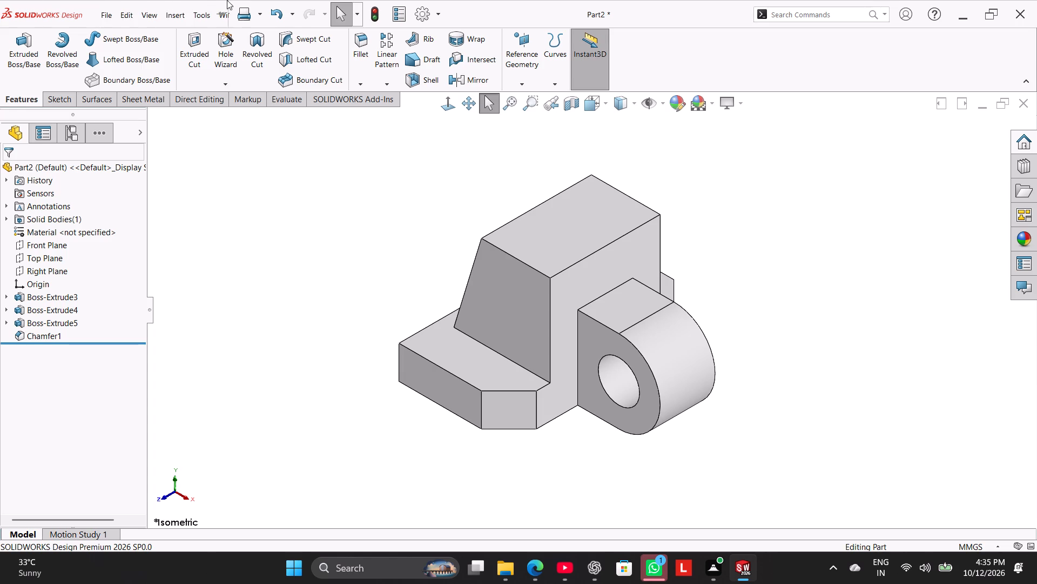
right_click(624, 216)
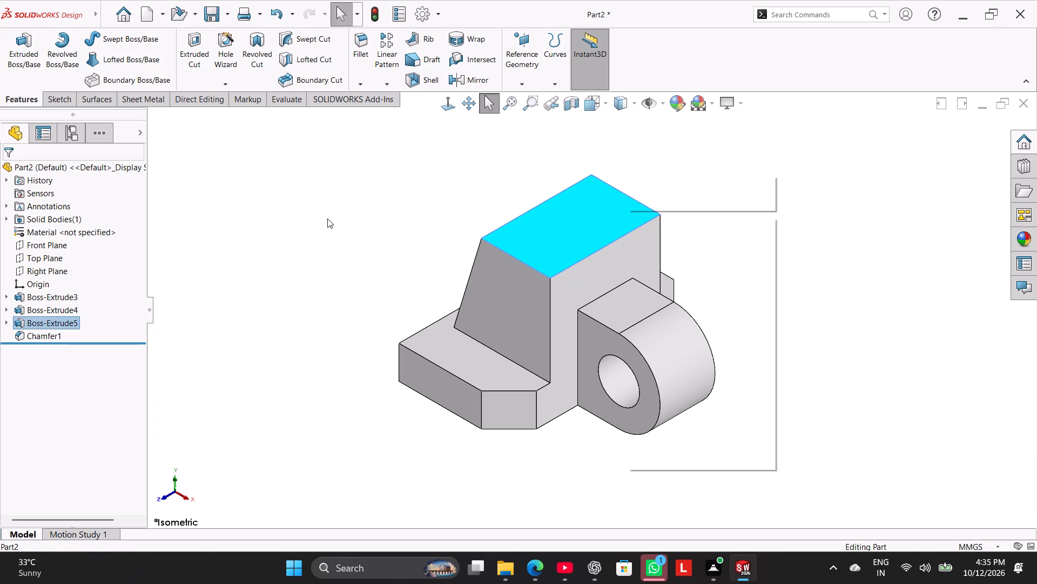
left_click(321, 218)
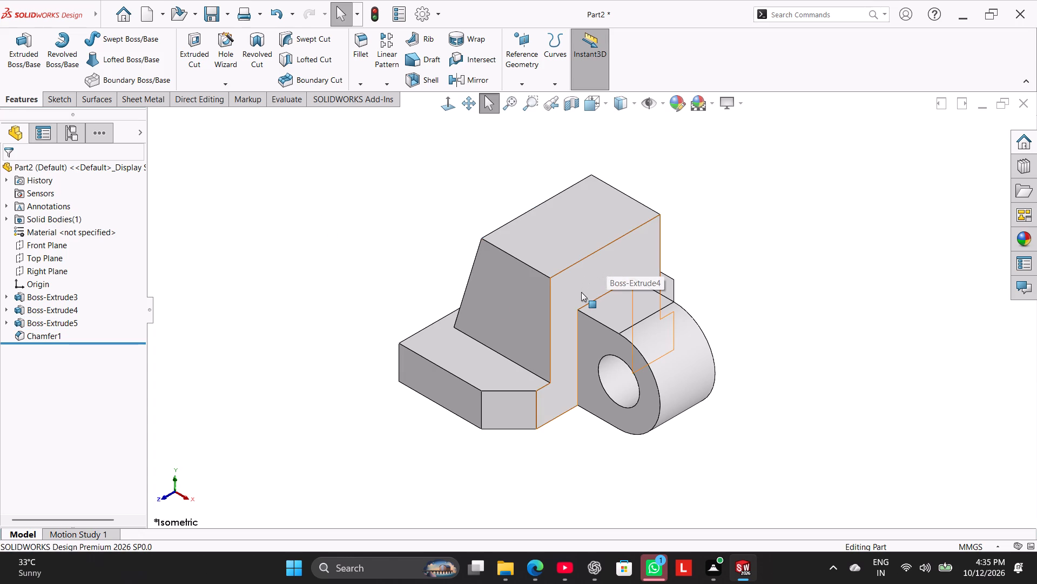
right_click(580, 234)
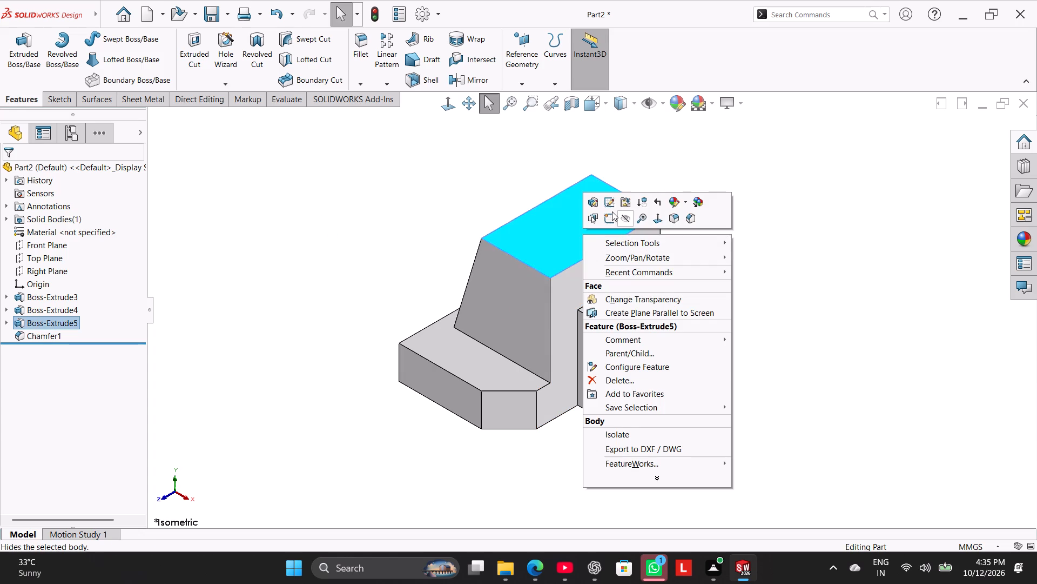
left_click(611, 213)
left_click(371, 211)
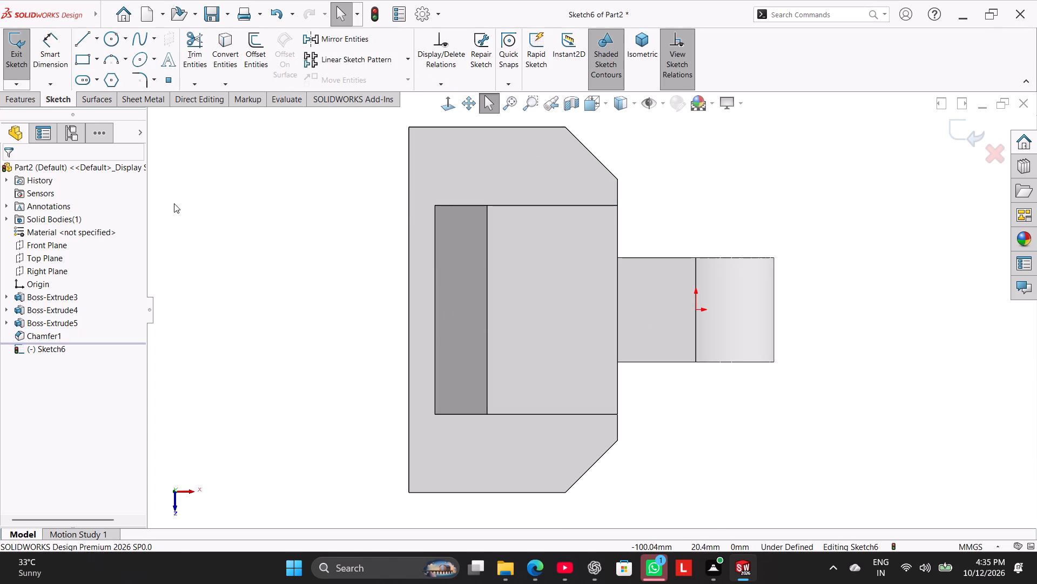
Sketch a V of two lines, about 19 mm and 21 mm long, with both open ends on the upright's ring-side edge.
left_click(87, 32)
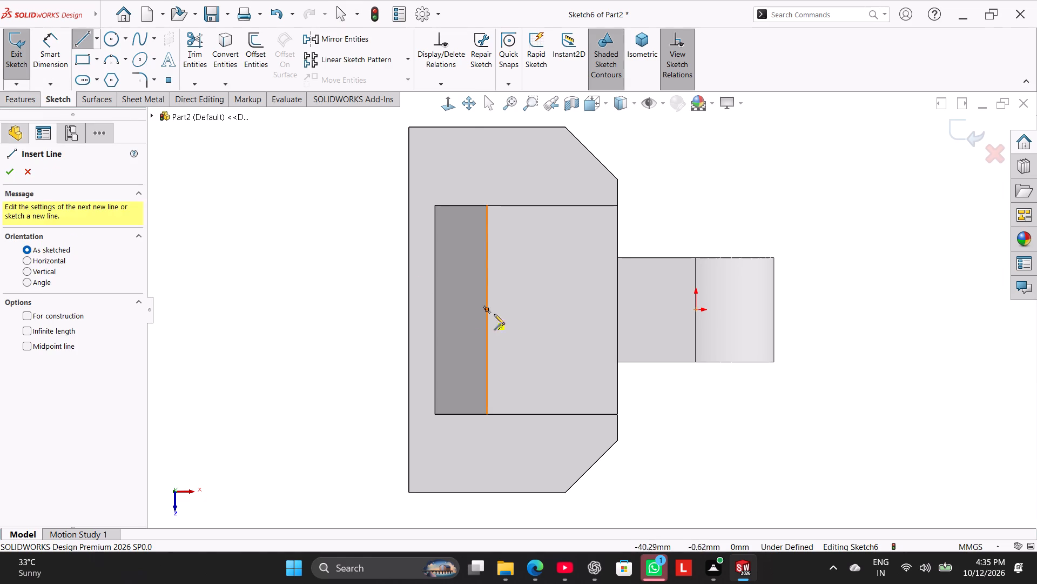
left_click(618, 358)
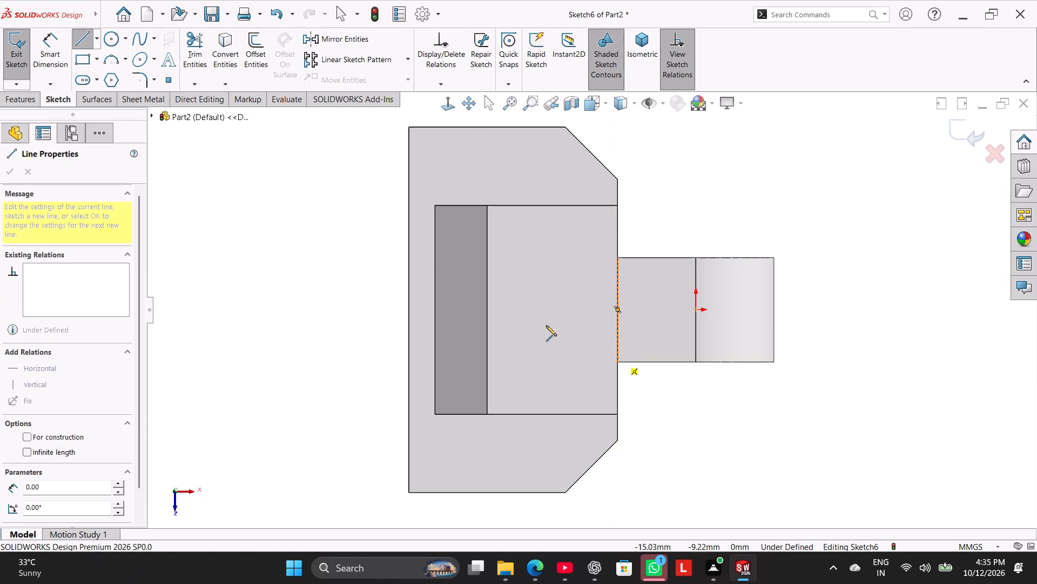
left_click(531, 310)
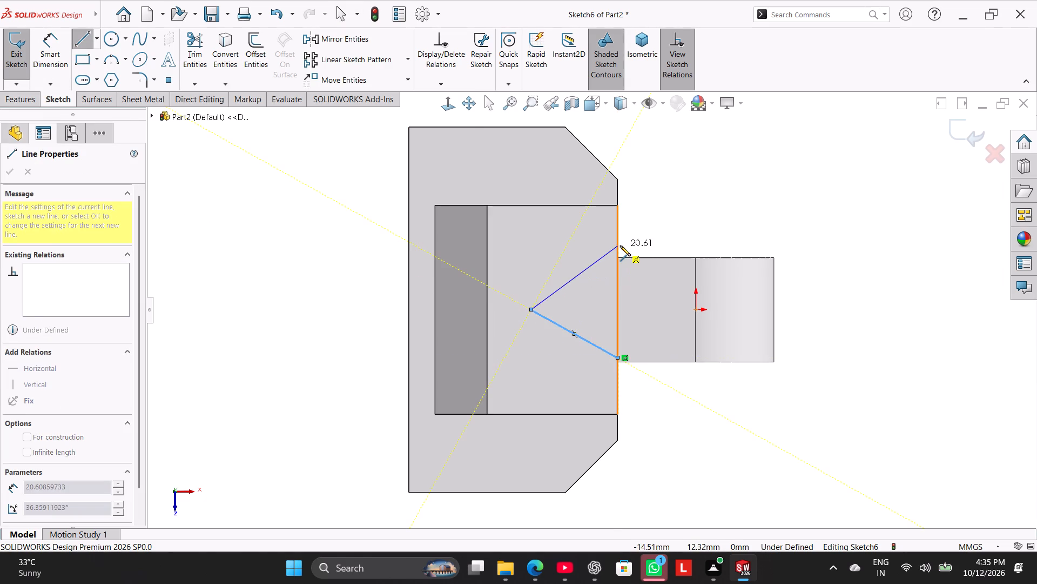
left_click(620, 245)
right_click(683, 199)
left_click(702, 202)
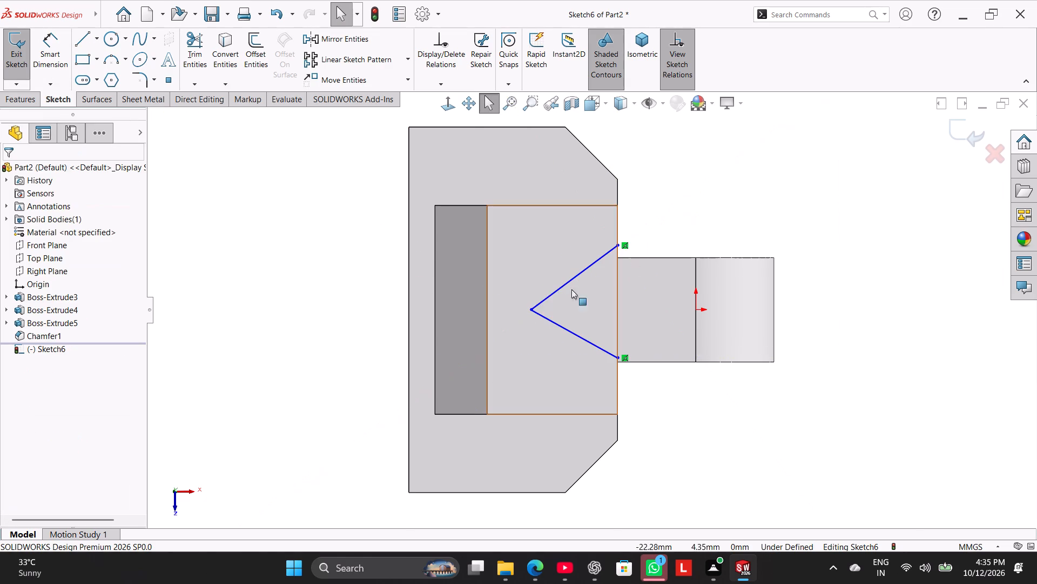
Add a horizontal relation between the V's apex and the origin.
left_click(531, 309, "ctrl")
left_click(695, 312, "ctrl")
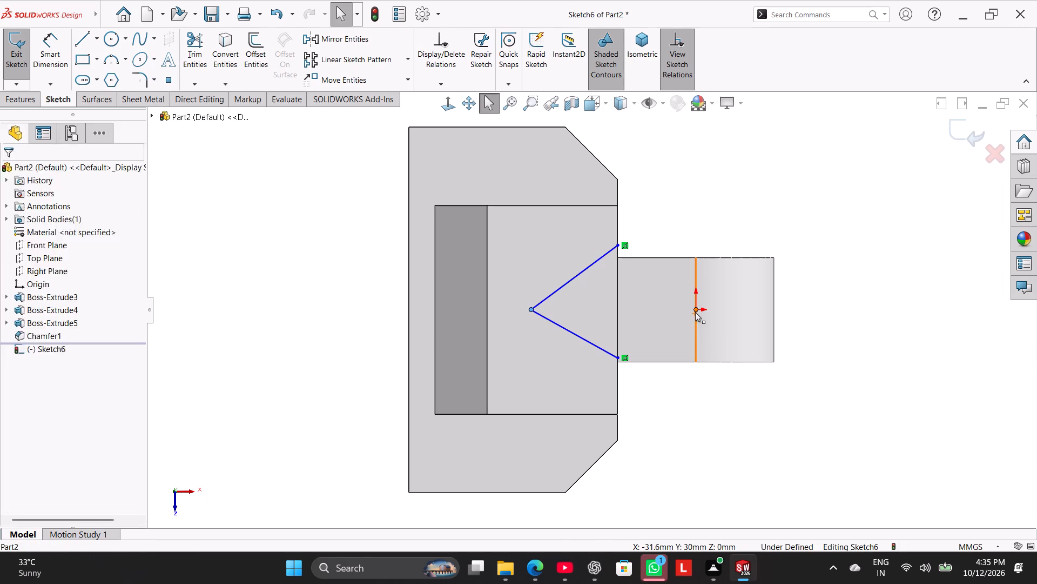
left_click(23, 364)
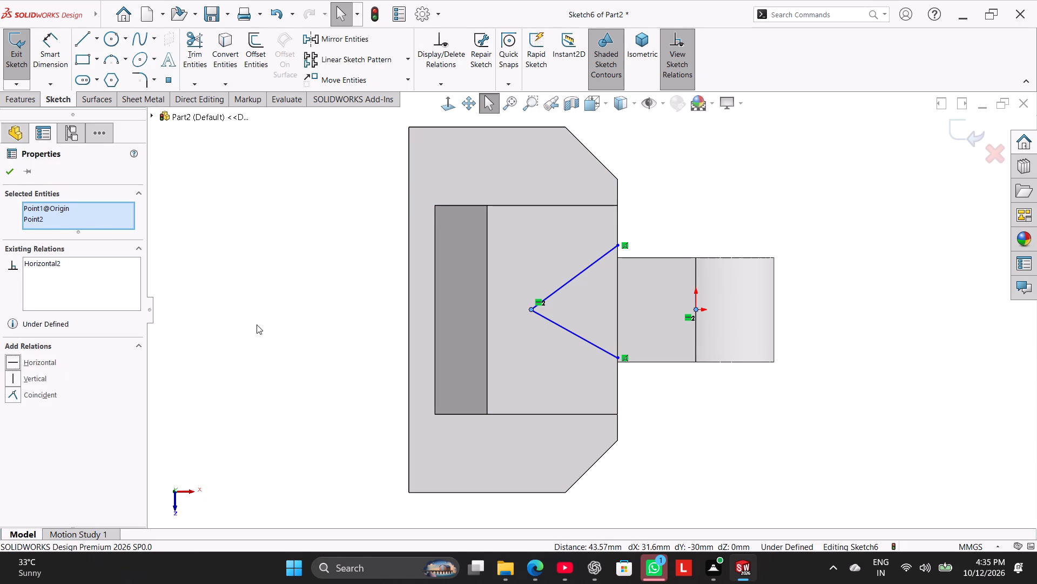
left_click(272, 307)
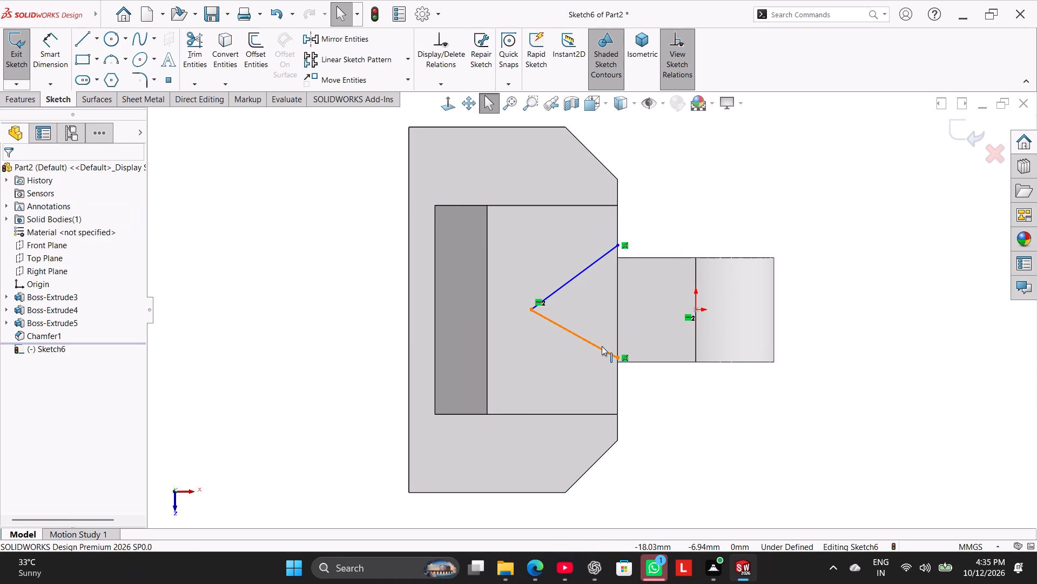
Draw a horizontal centerline about 31.6 mm long from the origin to the V's apex.
left_click(96, 36)
left_click(106, 67)
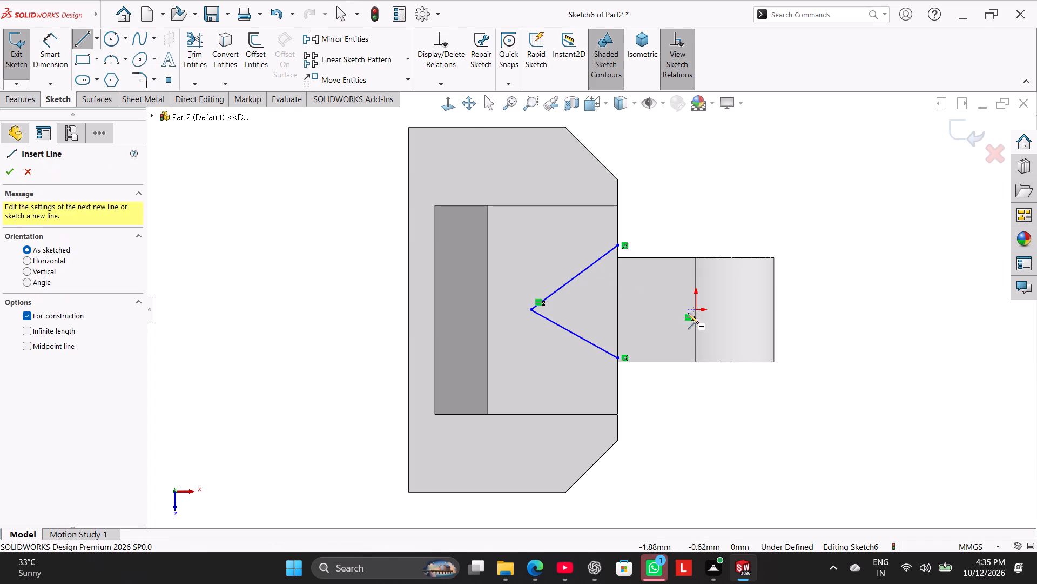
left_click(697, 313)
left_click(533, 310)
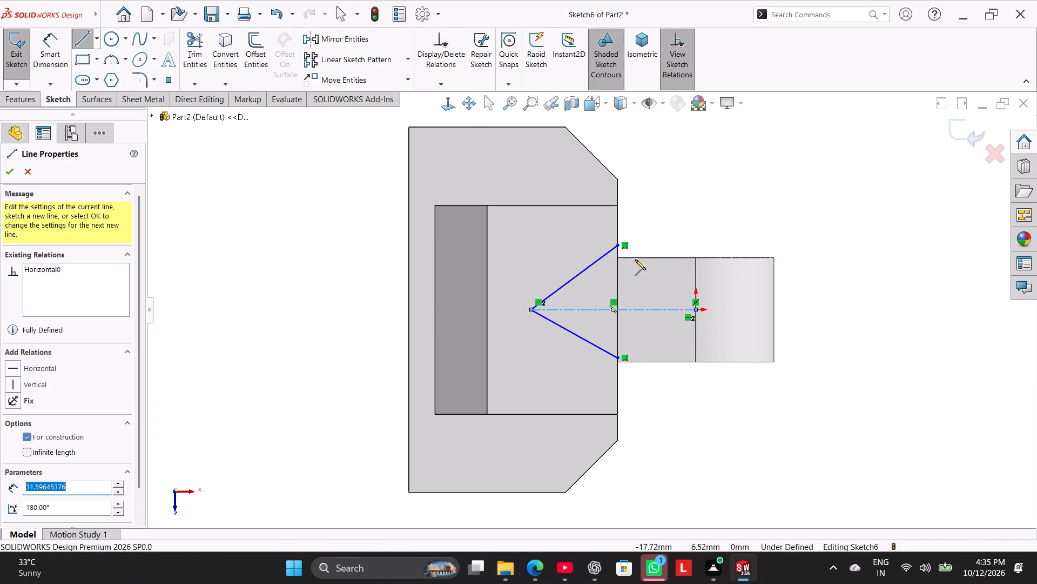
right_click(716, 196)
left_click(743, 201)
Make the V's two lines symmetric about the centerline.
left_click(580, 336, "ctrl")
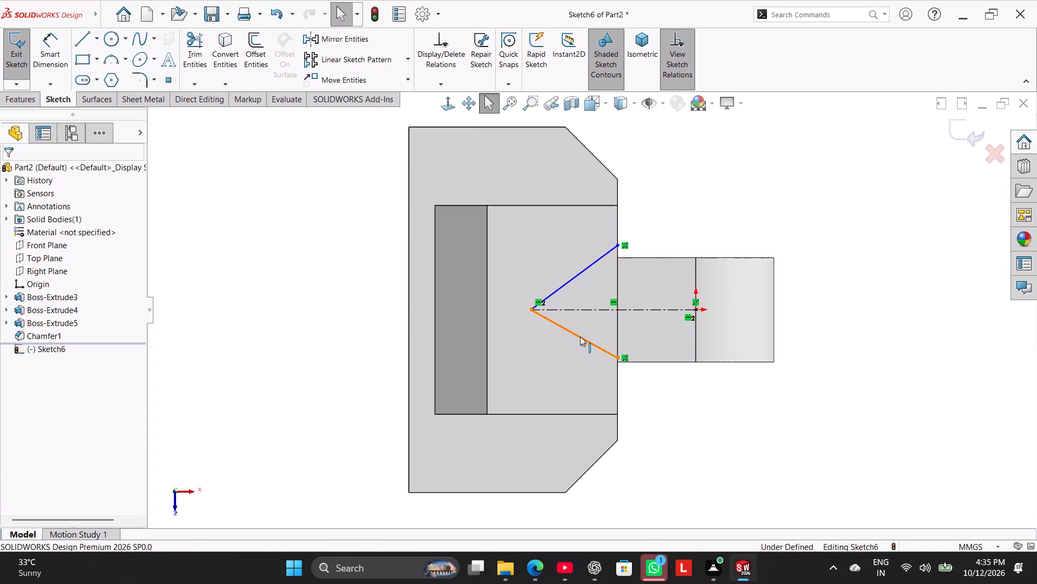
left_click(589, 310, "ctrl")
left_click(590, 266, "ctrl")
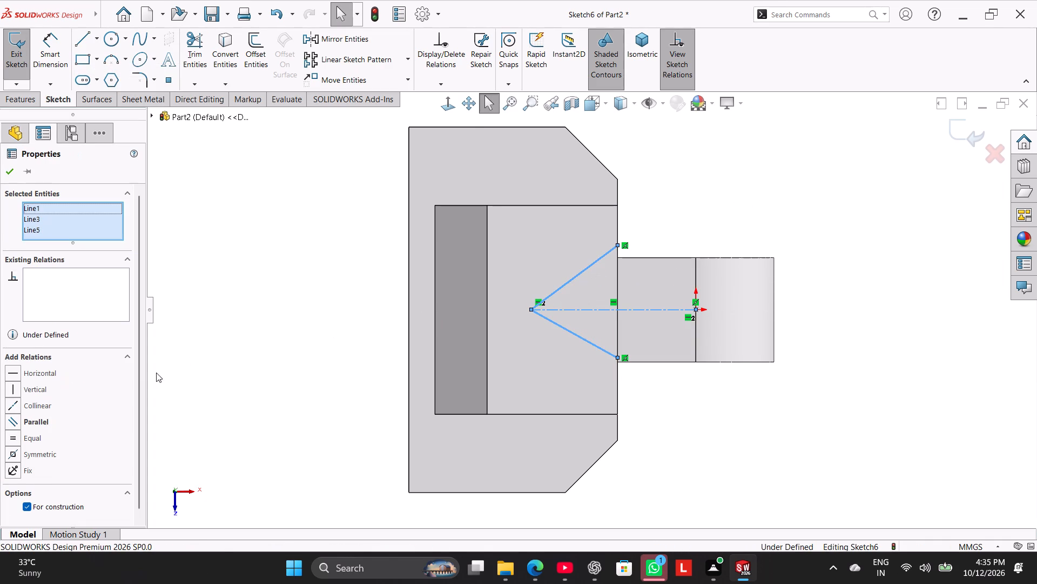
left_click(39, 450)
left_click(354, 211)
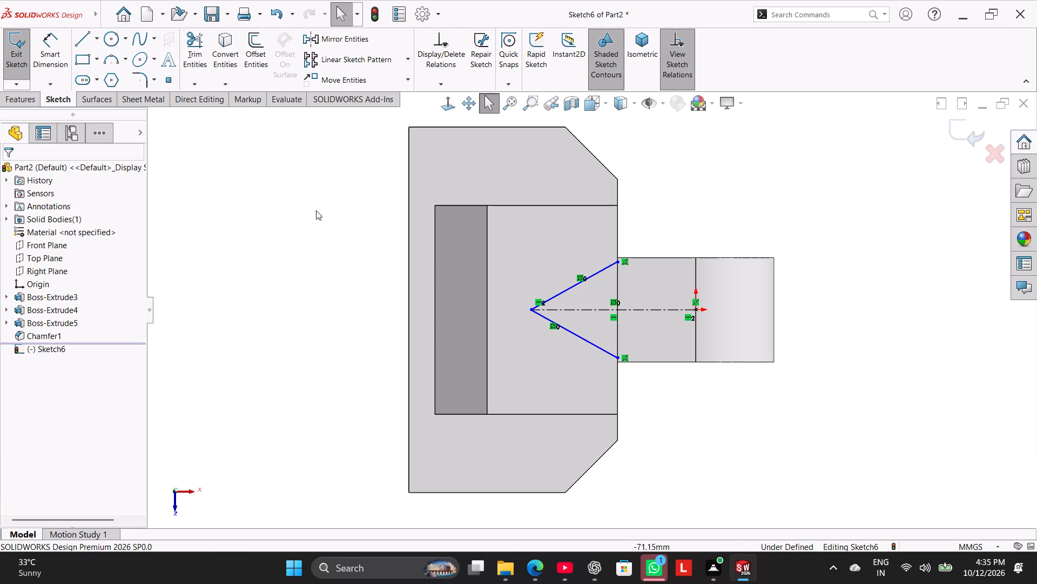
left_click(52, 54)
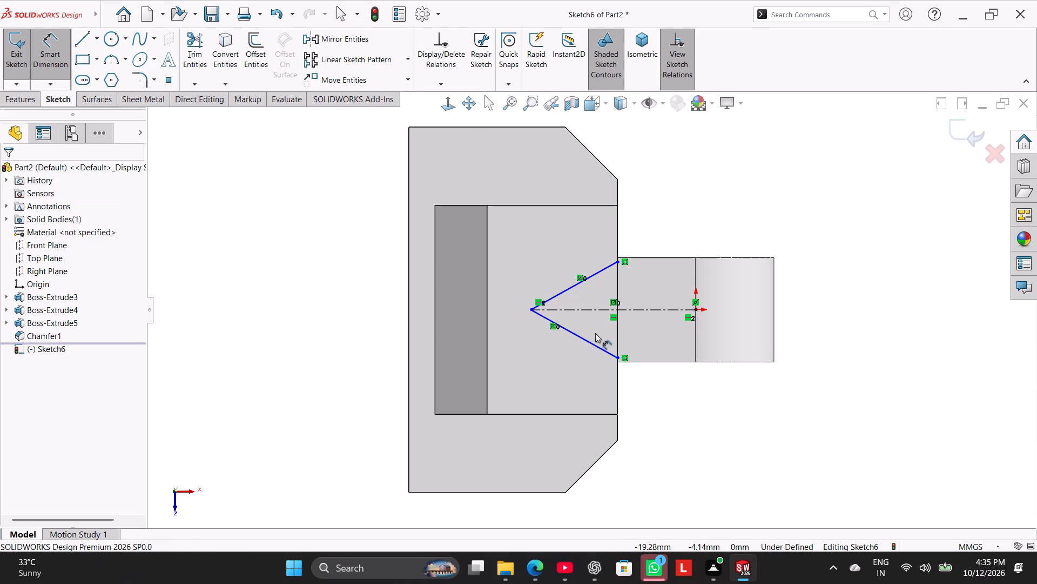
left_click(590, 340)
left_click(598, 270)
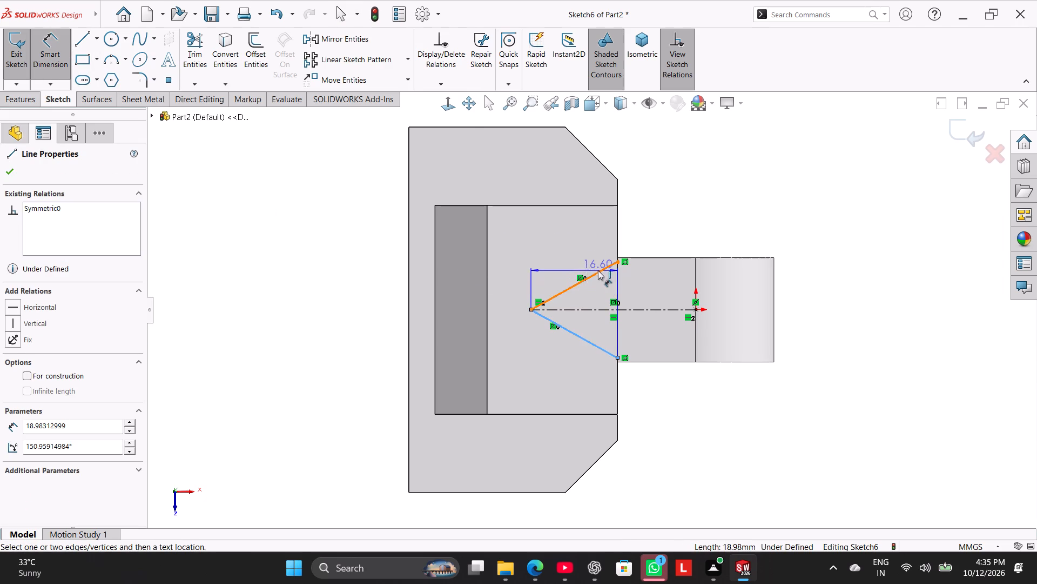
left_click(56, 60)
Dimension the distance between the V's two open ends as 30 mm.
left_click(48, 43)
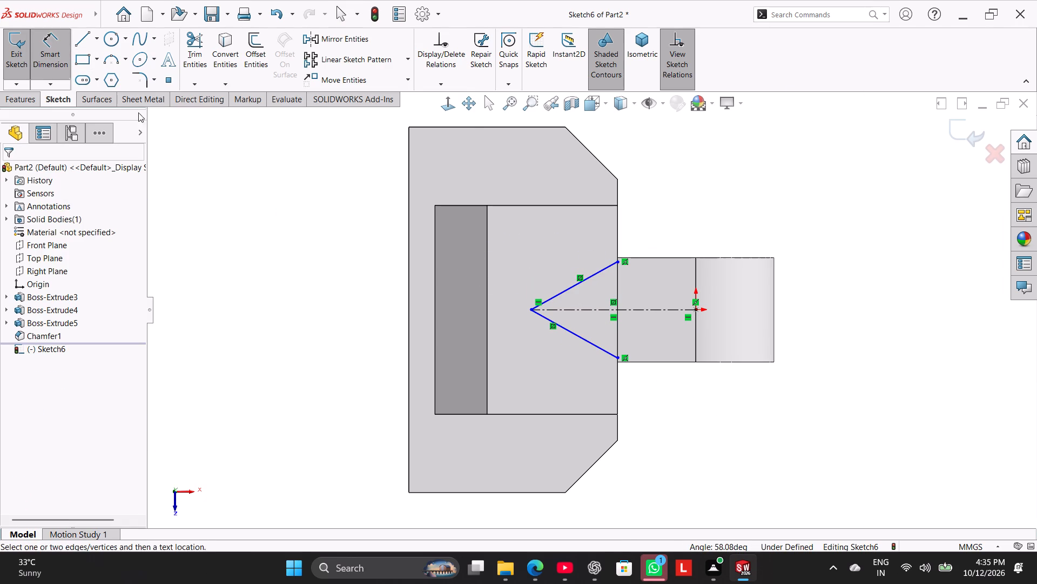
left_click(619, 359)
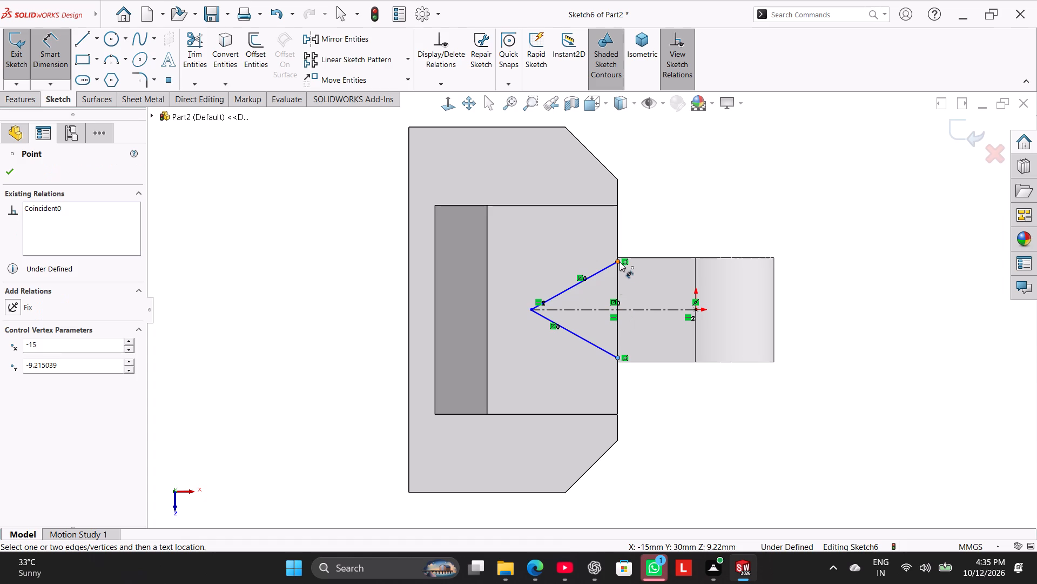
left_click(619, 261)
left_click(641, 305)
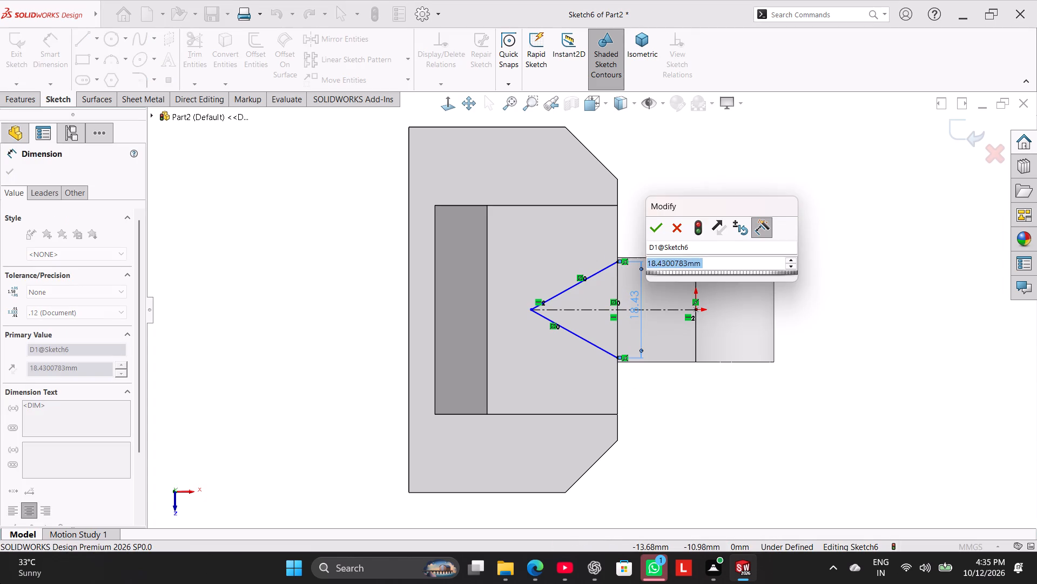
type("30")
key("Return")
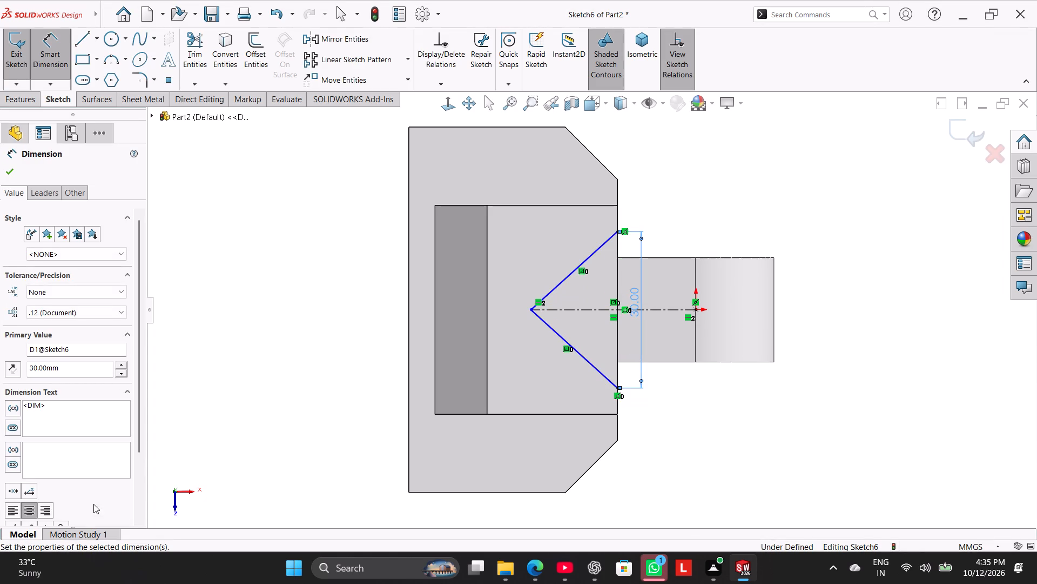
left_click(687, 217)
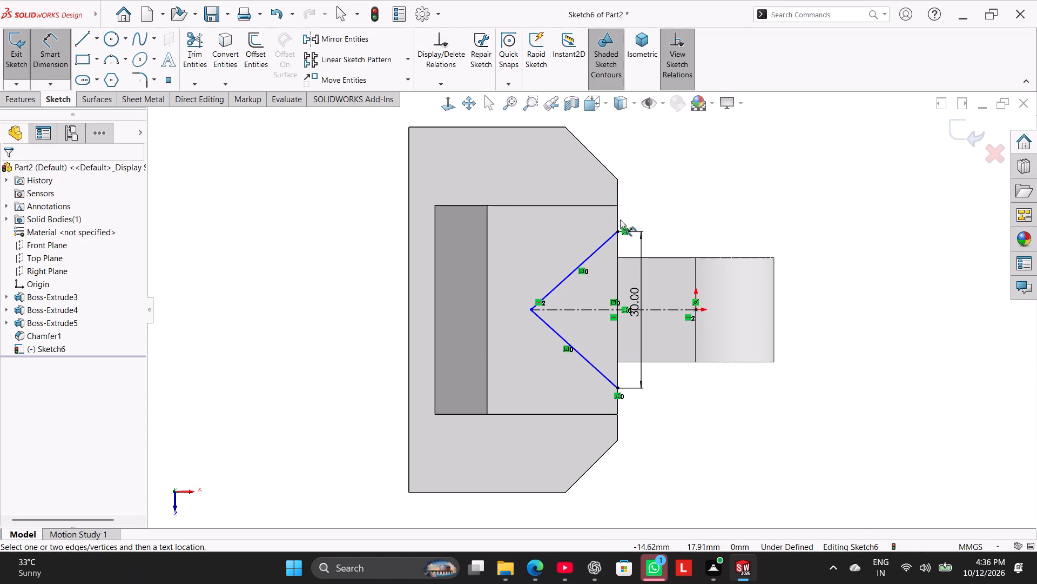
Dimension the V's depth from the upright's ring-side edge to its apex as 15 mm.
left_click(618, 218)
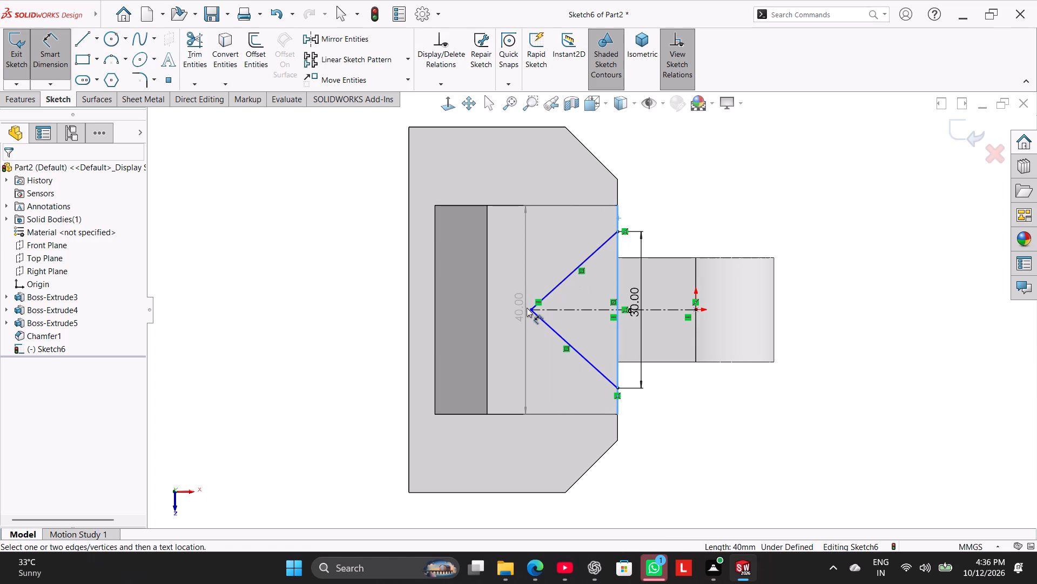
left_click(532, 308)
left_click(578, 168)
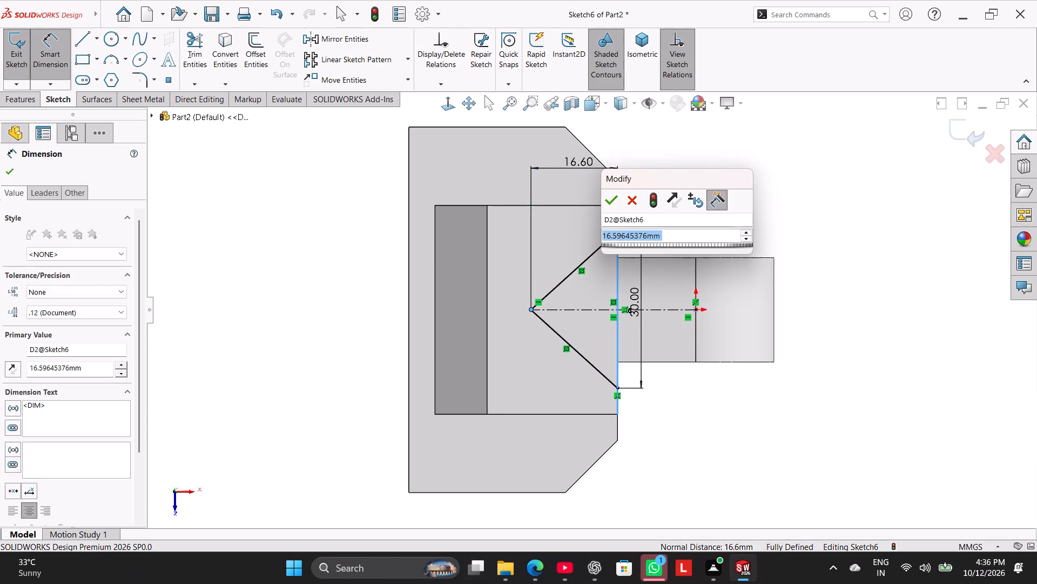
key("1")
key("5")
key("Return")
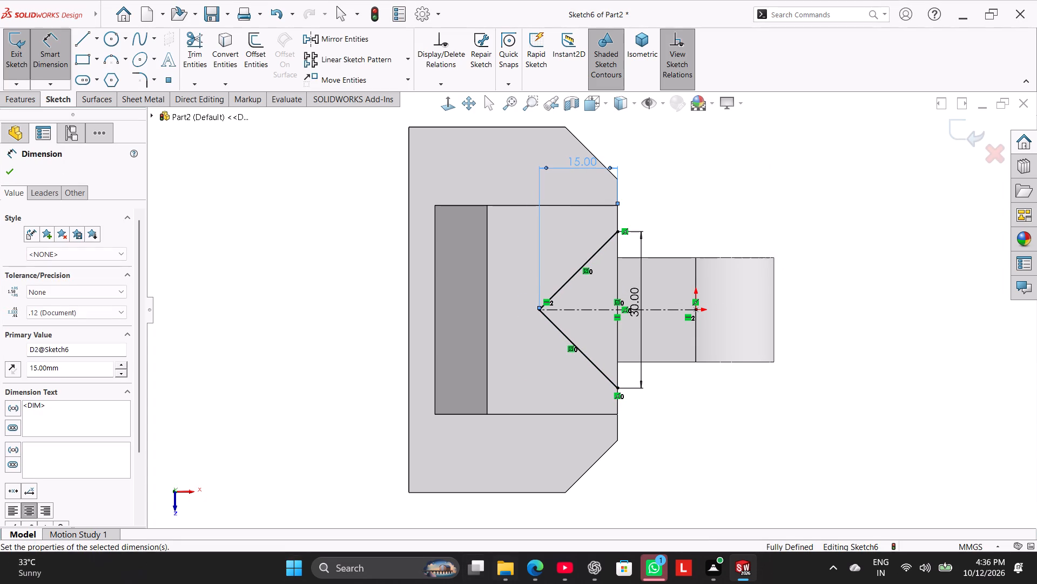
right_click(728, 220)
left_click(765, 252)
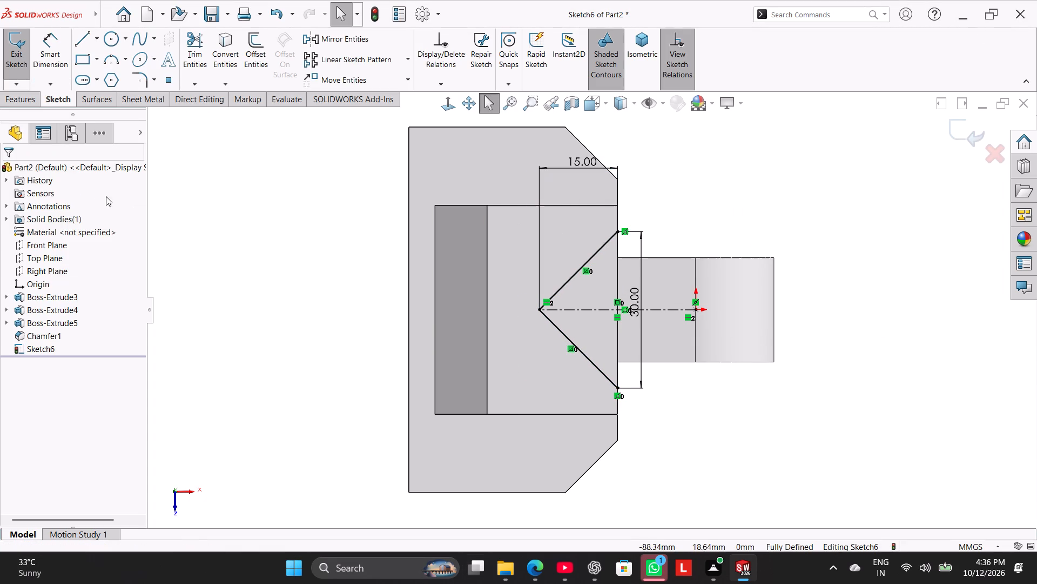
Close the V with a 30 mm line along the upright's ring-side edge, and exit the sketch to an isometric view.
left_click(78, 36)
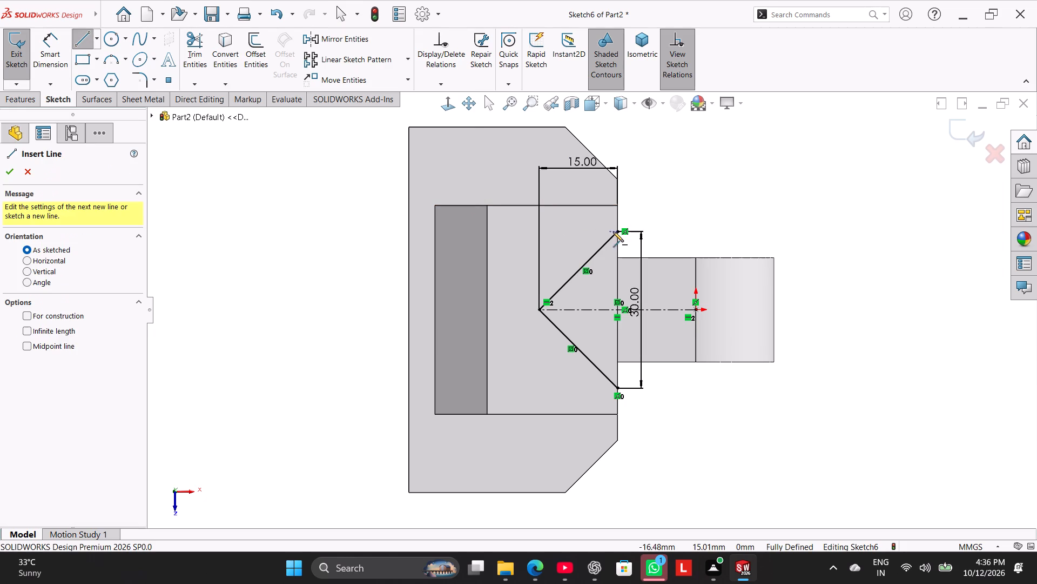
left_click(618, 230)
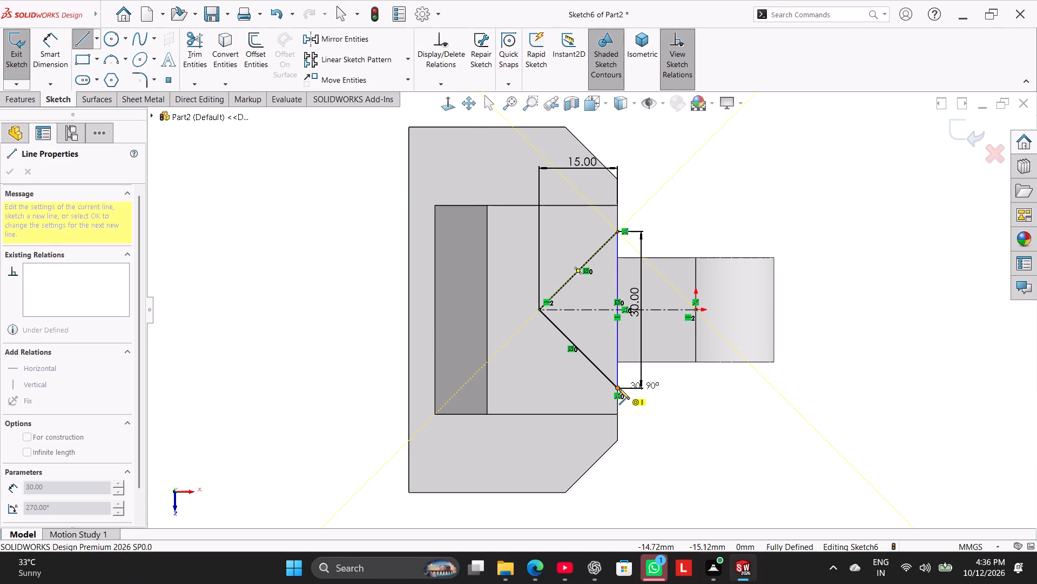
left_click(619, 389)
right_click(673, 196)
left_click(686, 204)
right_click_drag(345, 354, 365, 321)
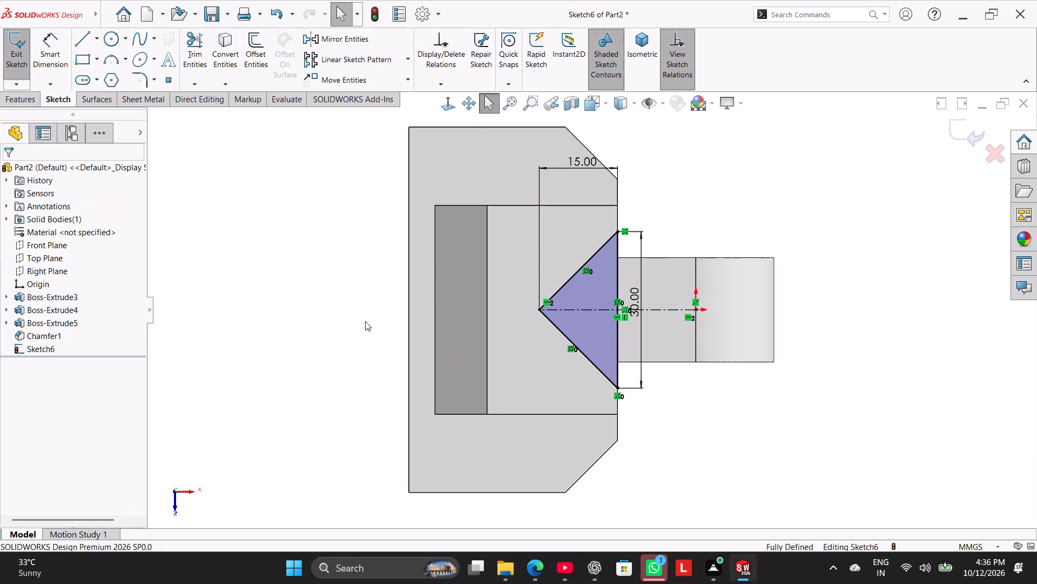
right_click_drag(365, 321, 480, 199)
right_click_drag(264, 260, 430, 102)
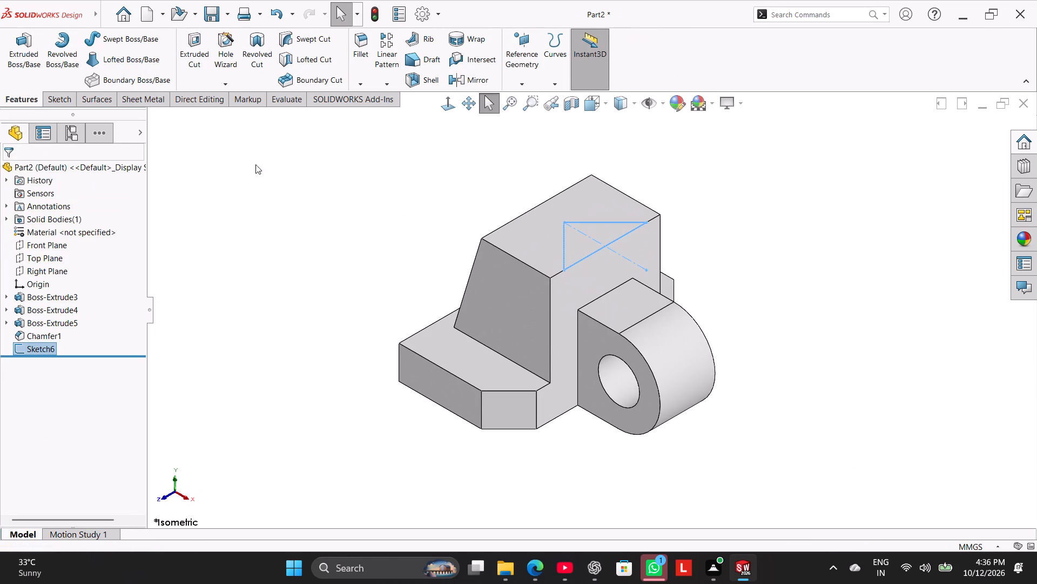
Cut-extrude the triangular V sketch through the upright using Up To Surface, ending at the flat top face beside the ring.
left_click(216, 46)
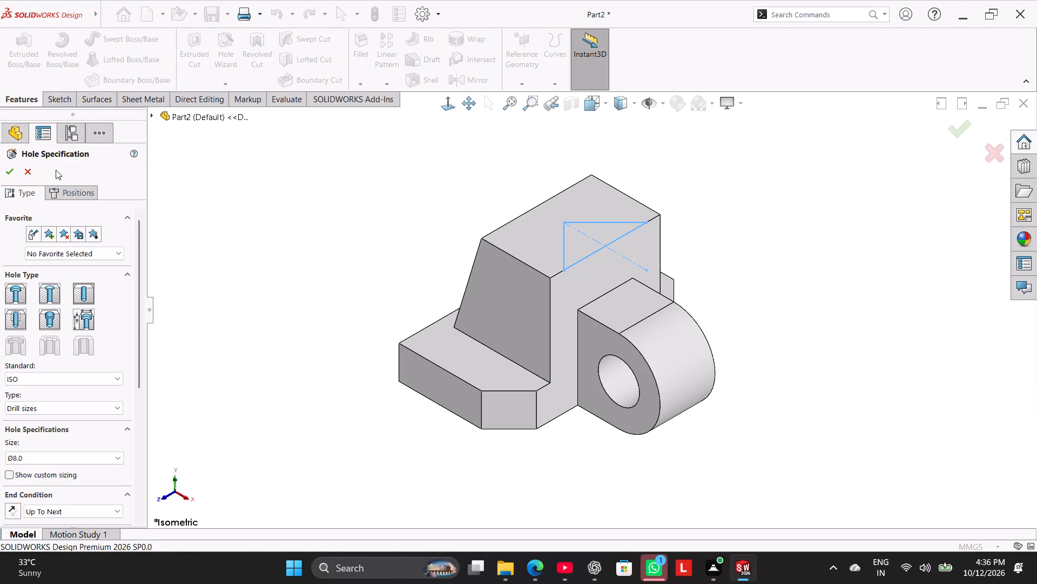
left_click(33, 171)
left_click(189, 48)
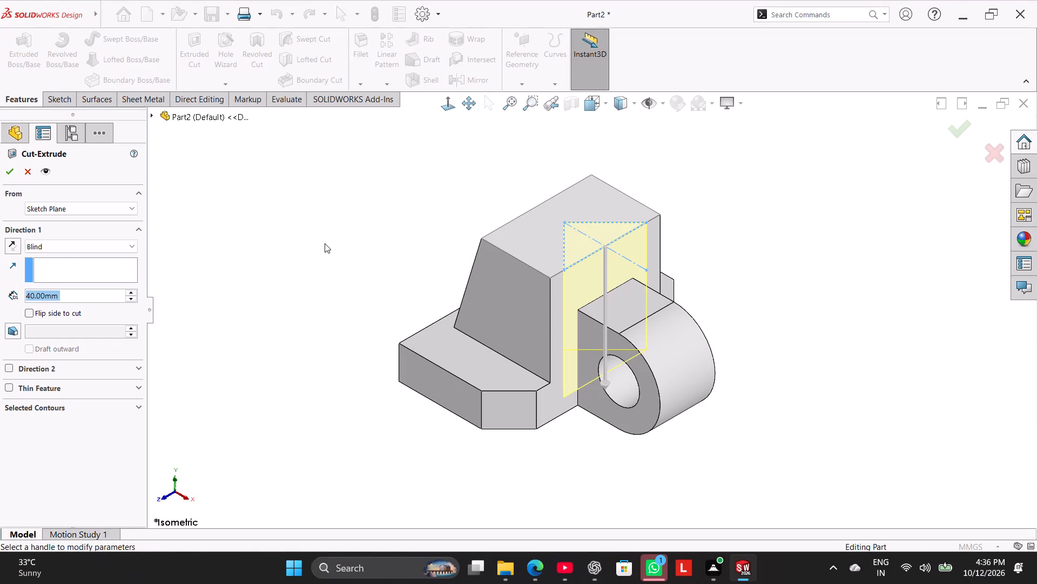
left_click(74, 251)
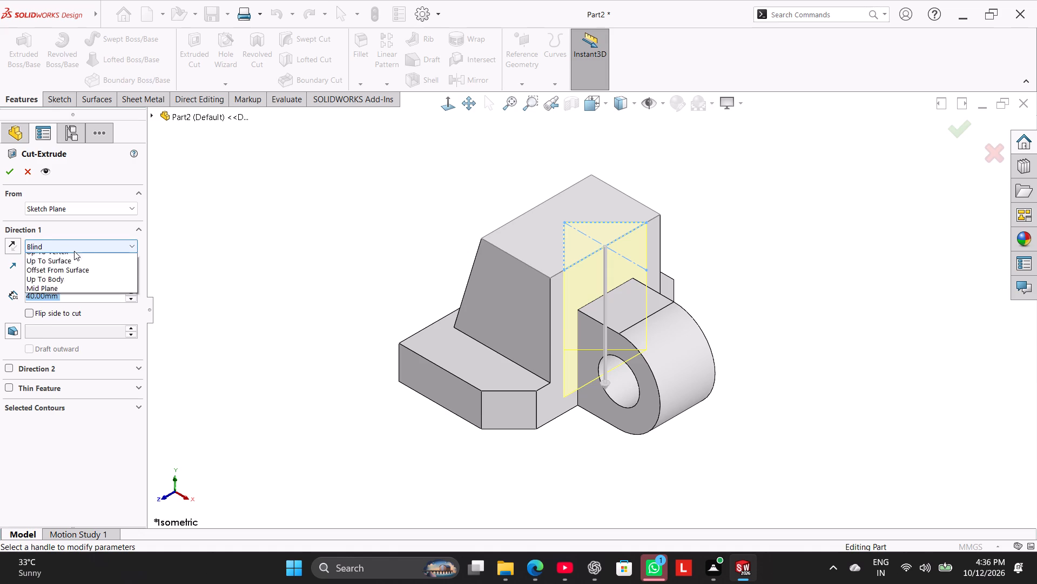
left_click(82, 305)
left_click(625, 296)
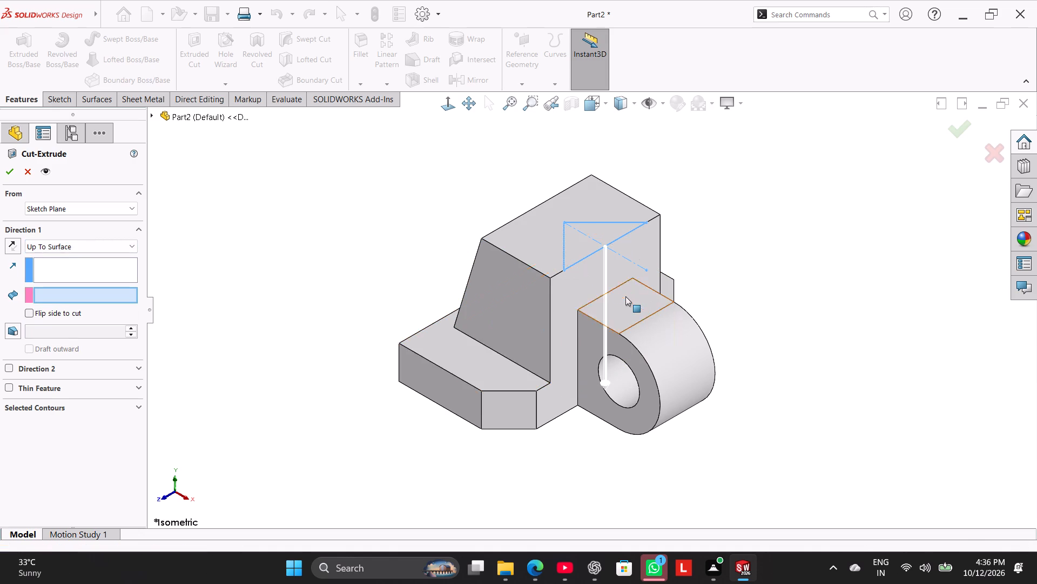
left_click(15, 170)
left_click(269, 242)
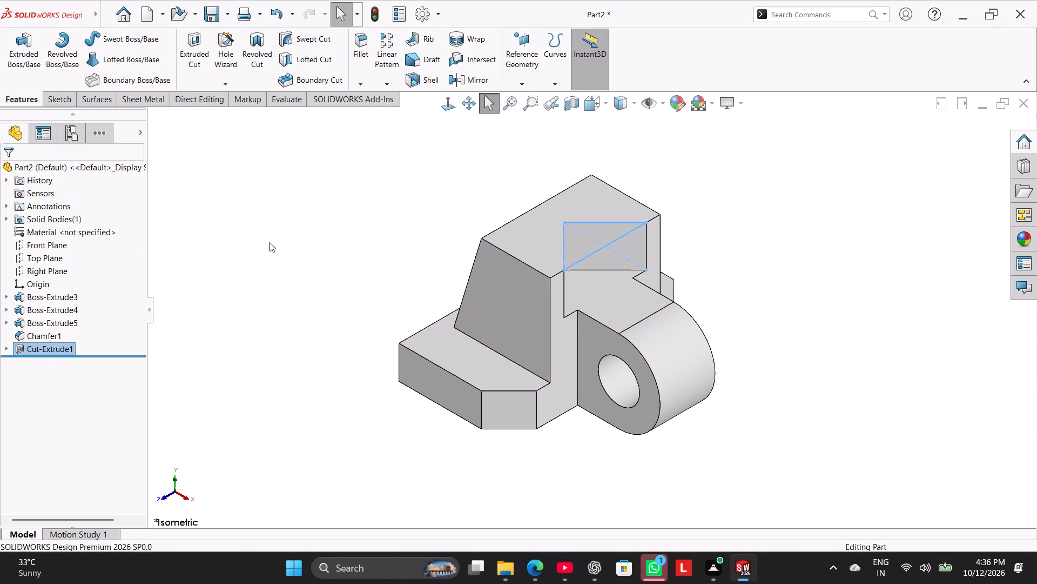
Examine the V-cut and the whole part from the right side, rotated angles and isometric view.
right_click_drag(306, 290, 385, 207)
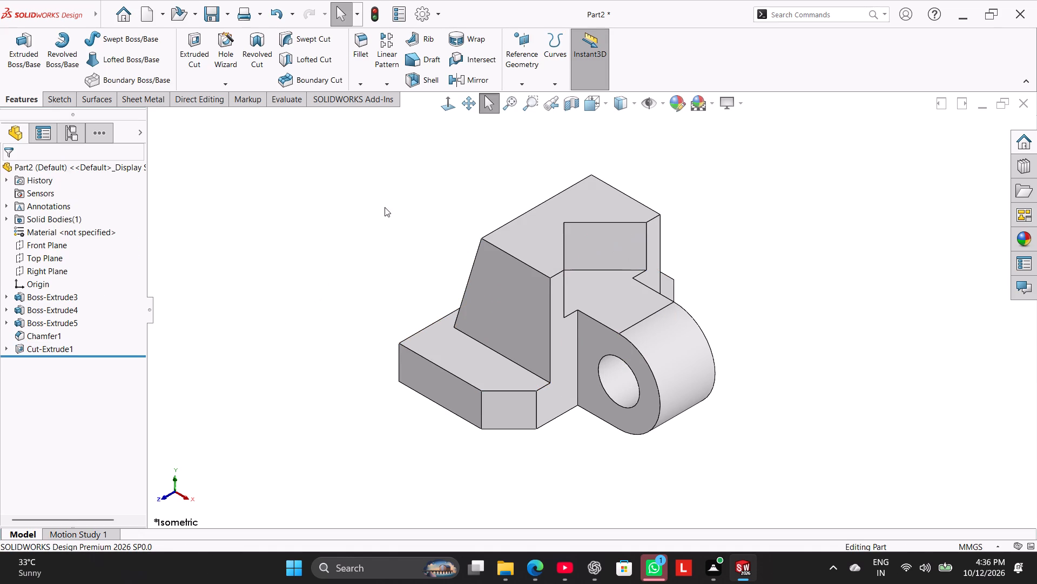
right_click_drag(385, 207, 434, 174)
right_click_drag(347, 258, 454, 173)
right_click_drag(344, 271, 560, 173)
right_click_drag(325, 269, 421, 201)
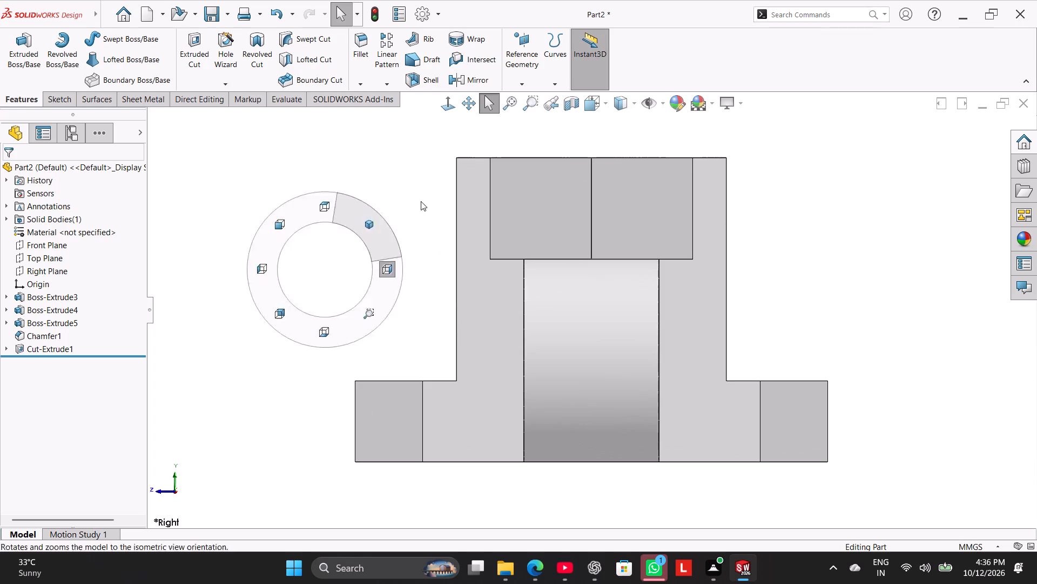
right_click_drag(421, 201, 473, 162)
left_click(327, 250)
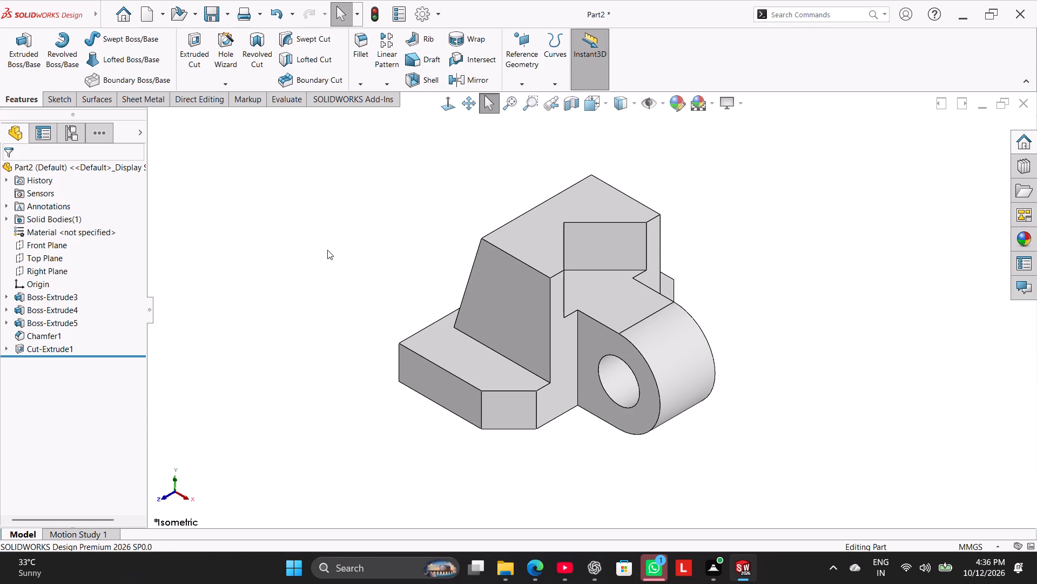
middle_click_drag(355, 246, 322, 249)
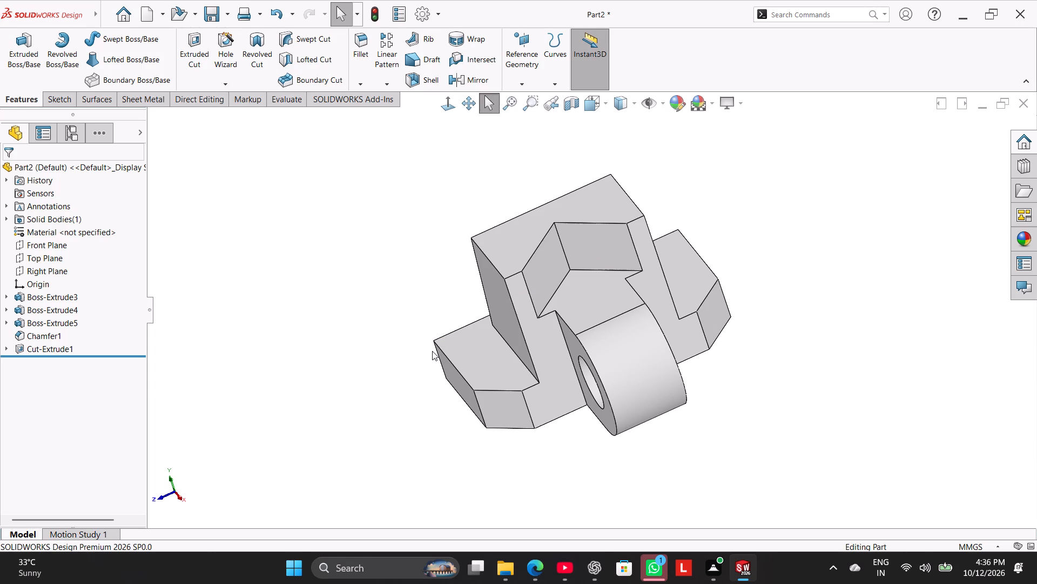
middle_click_drag(425, 356, 449, 321)
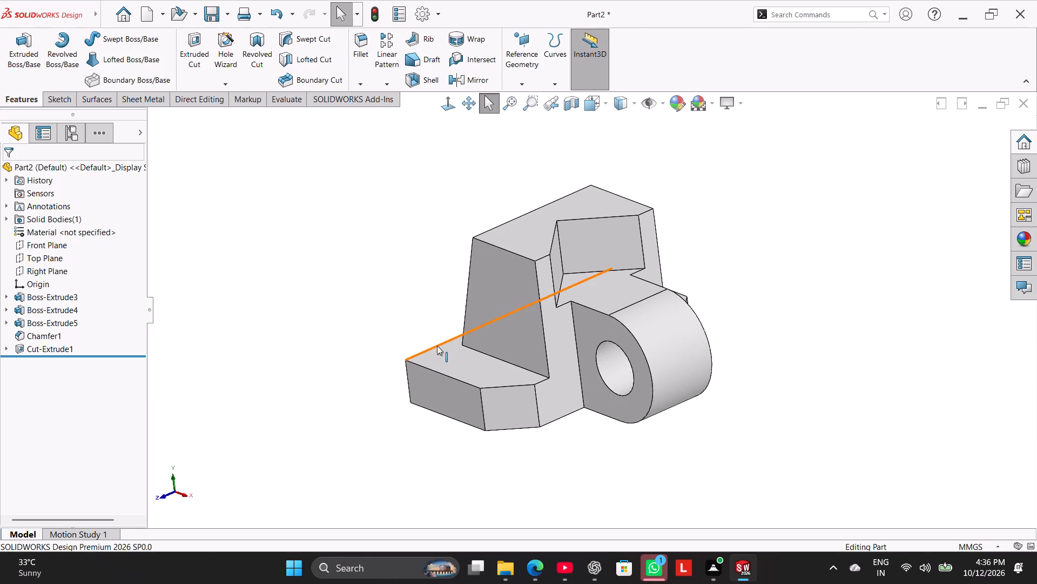
right_click_drag(460, 321, 506, 275)
left_click(419, 247)
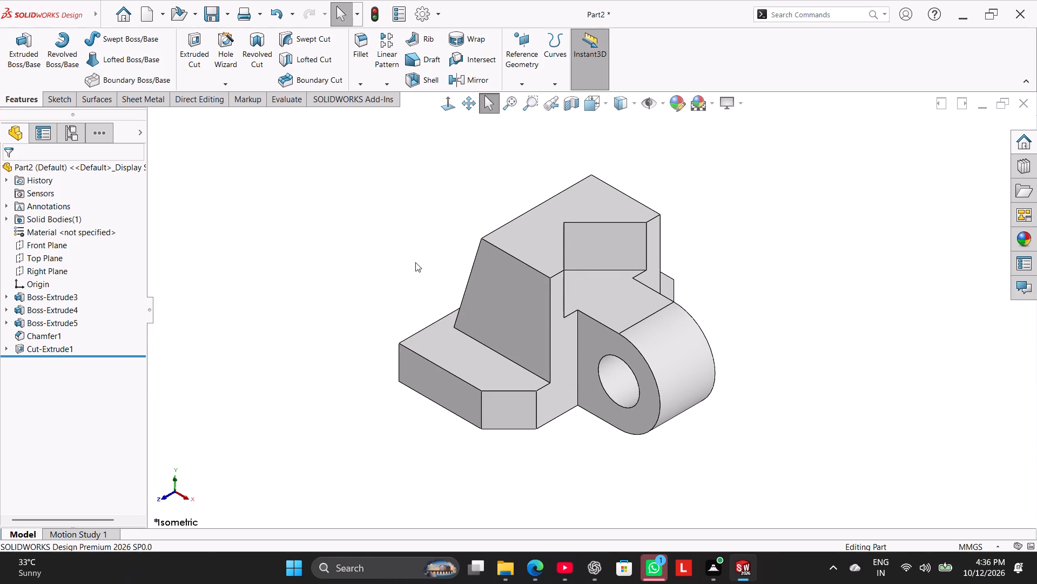
Save the part as "Forked Mounting Support Bracket" in the Worked folder.
left_click(211, 16)
key("ctrl+v")
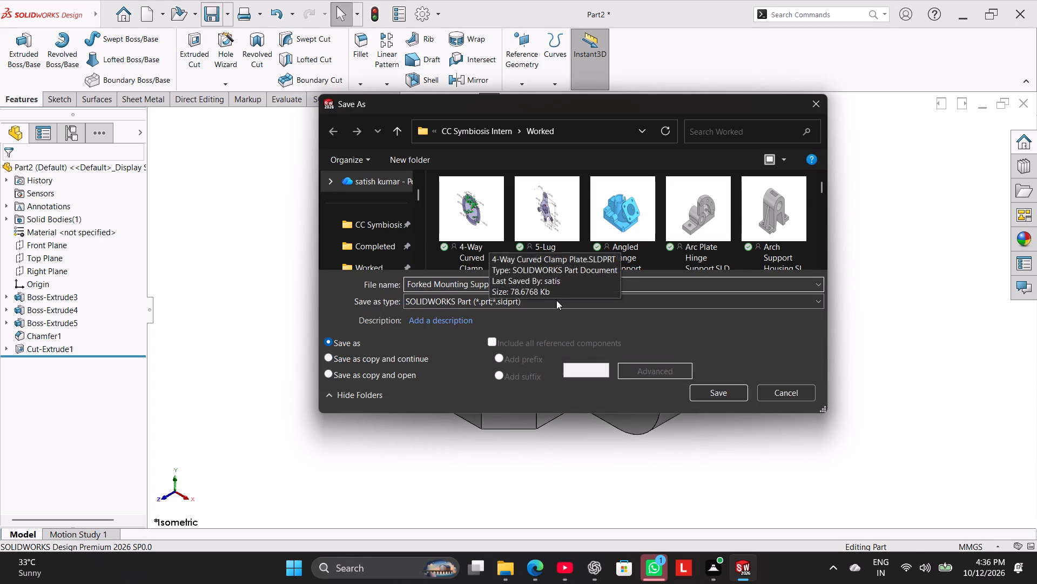
left_click(705, 386)
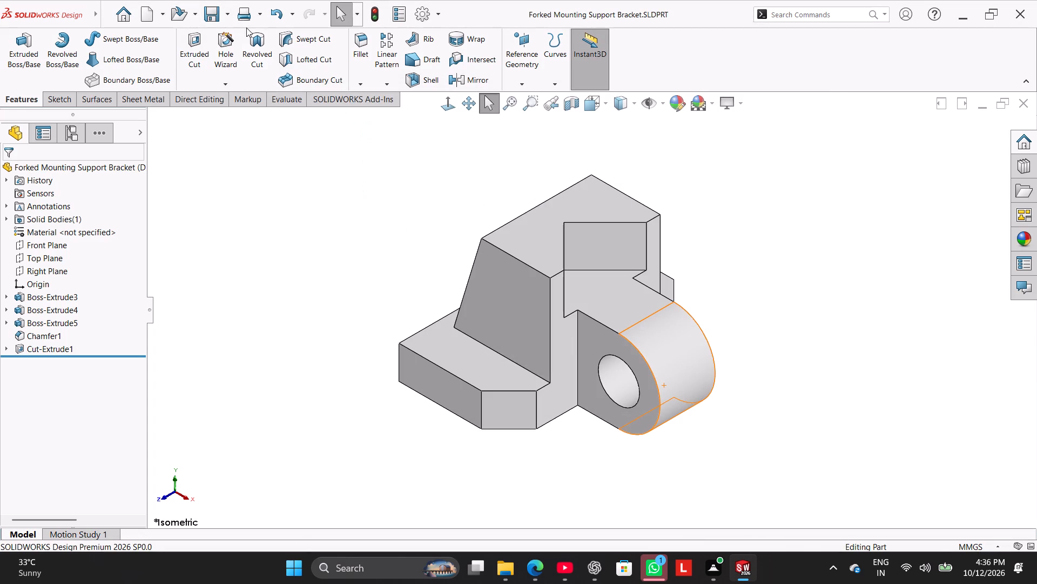
Save a PDF copy of the part as "Forked Mounting Support Bracket.pdf" in the Worked folder.
left_click(224, 10)
left_click(243, 42)
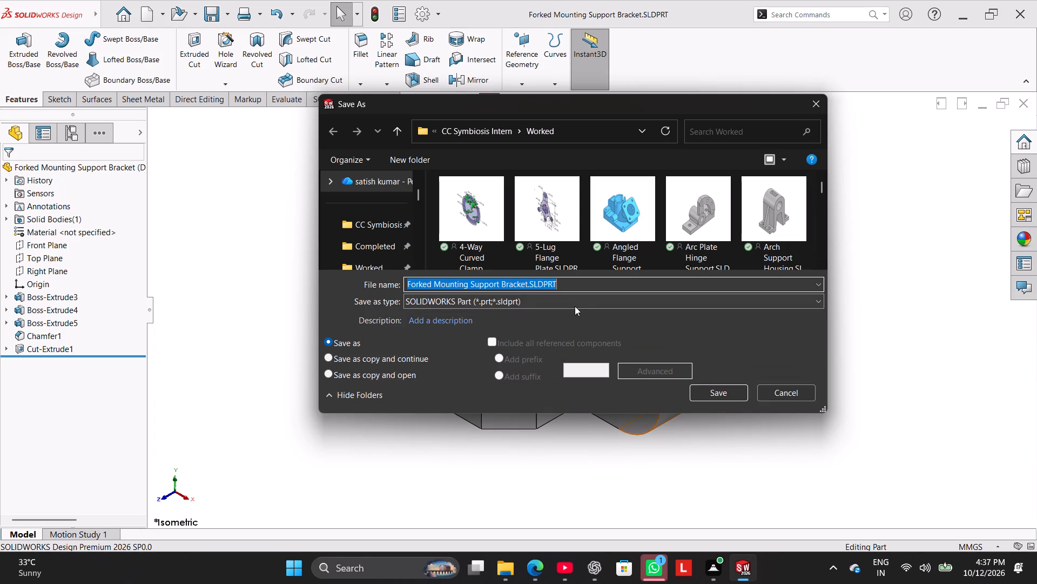
left_click(575, 306)
left_click(583, 106)
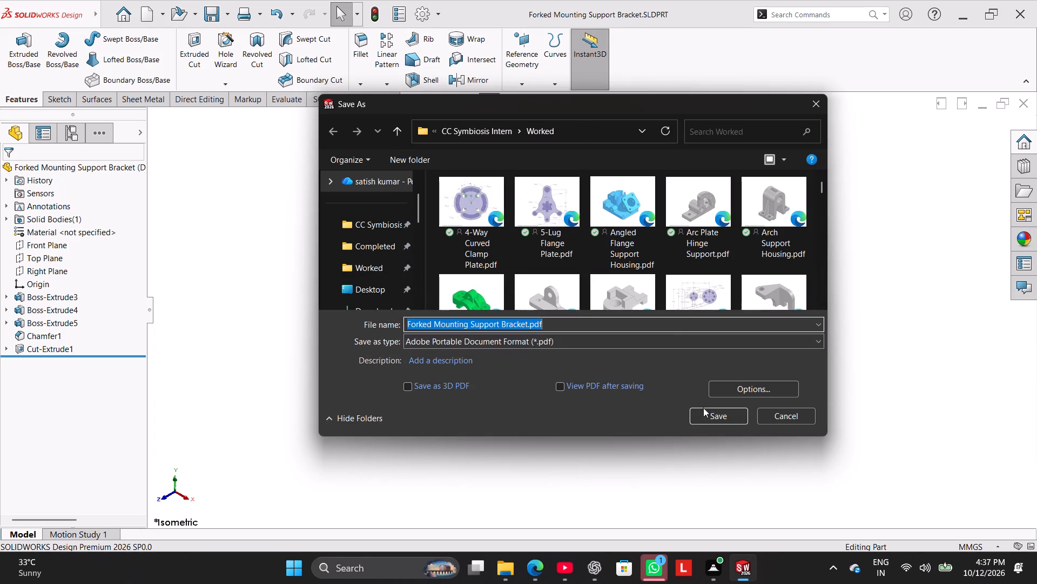
left_click(705, 412)
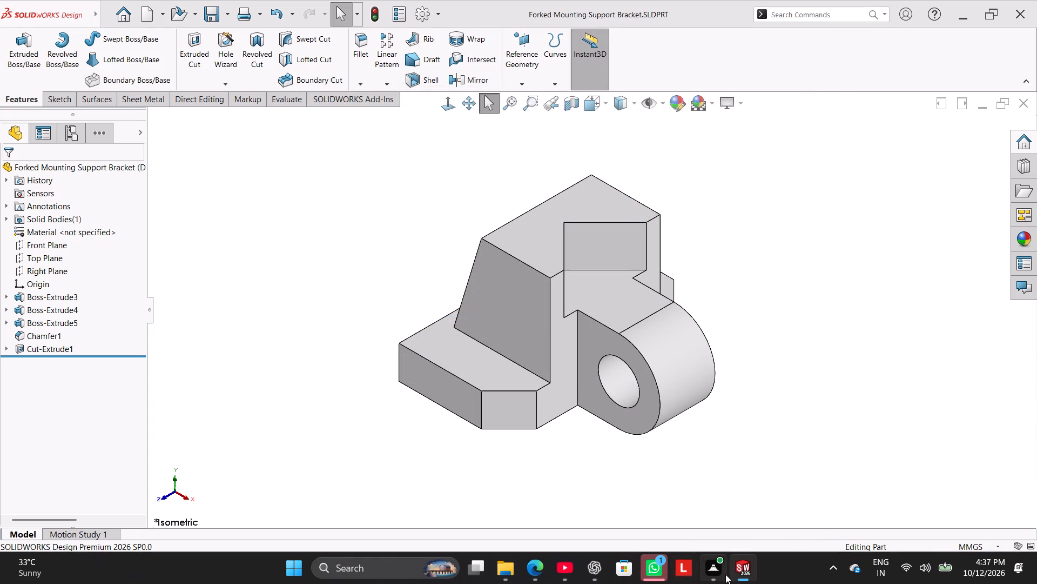